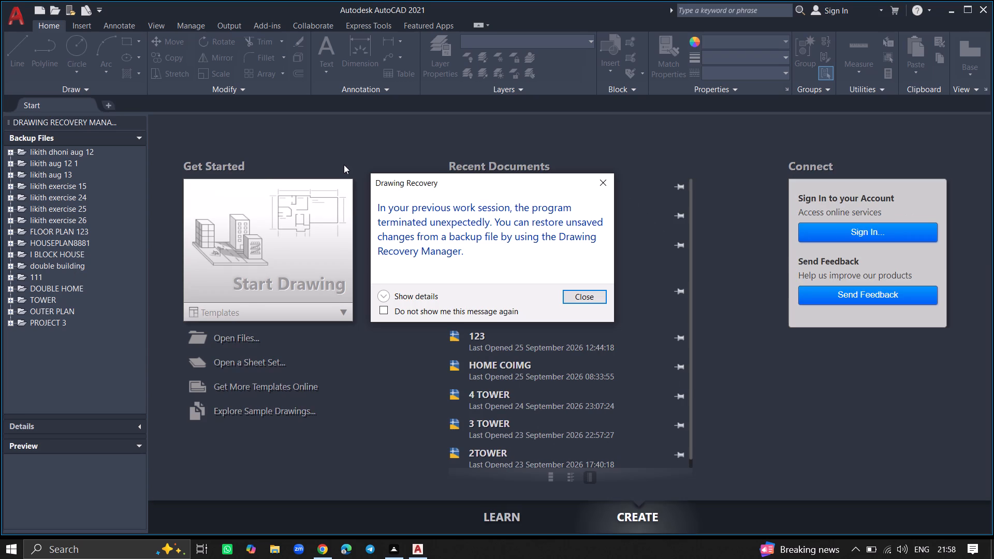
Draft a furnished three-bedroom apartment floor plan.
Dismiss the drawing recovery notice and manager, and start a new blank drawing with the tool palettes closed.
click(606, 187)
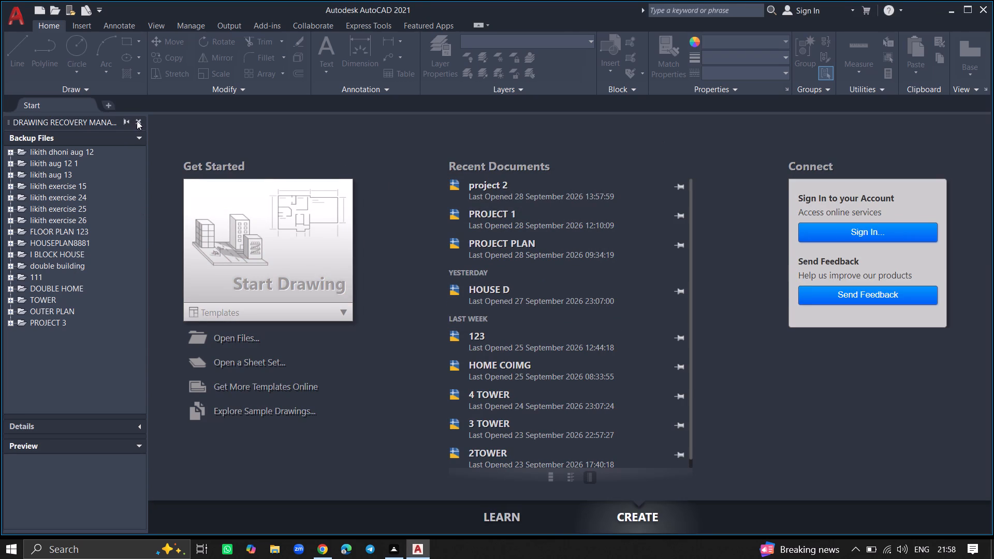
click(137, 121)
double_click(168, 230)
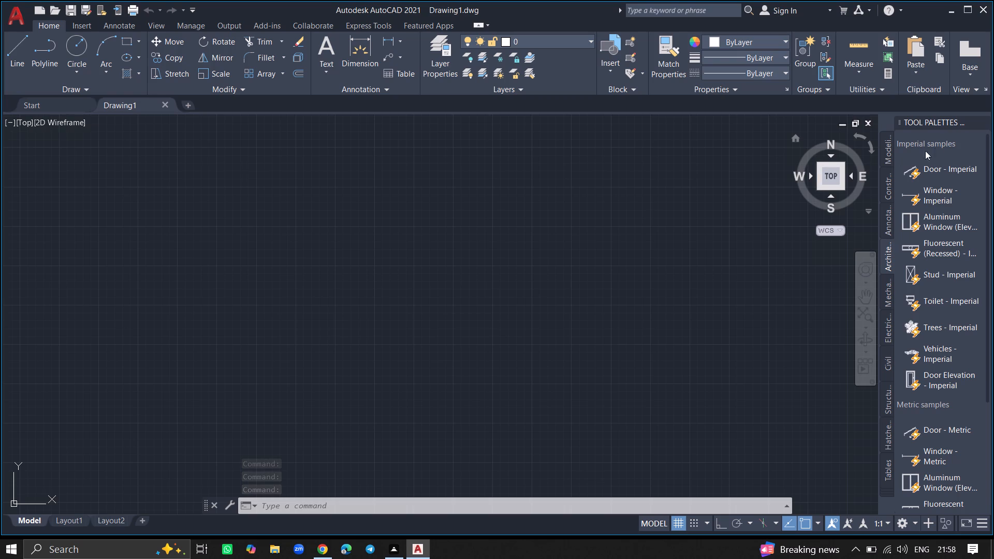
click(986, 121)
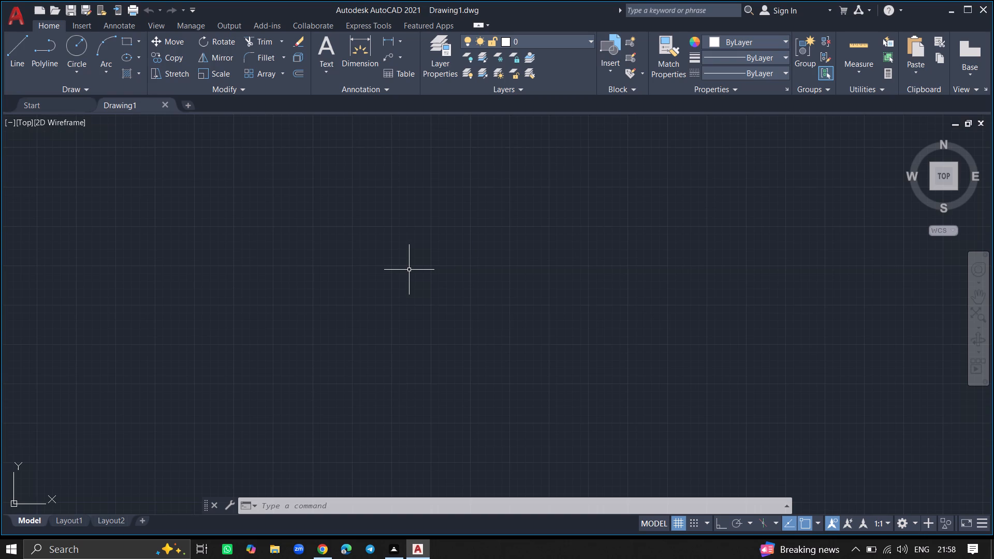
Set the drawing's length units to Engineering with 0'-0" precision, keeping the insertion scale in millimeters.
text(units)
key(Return)
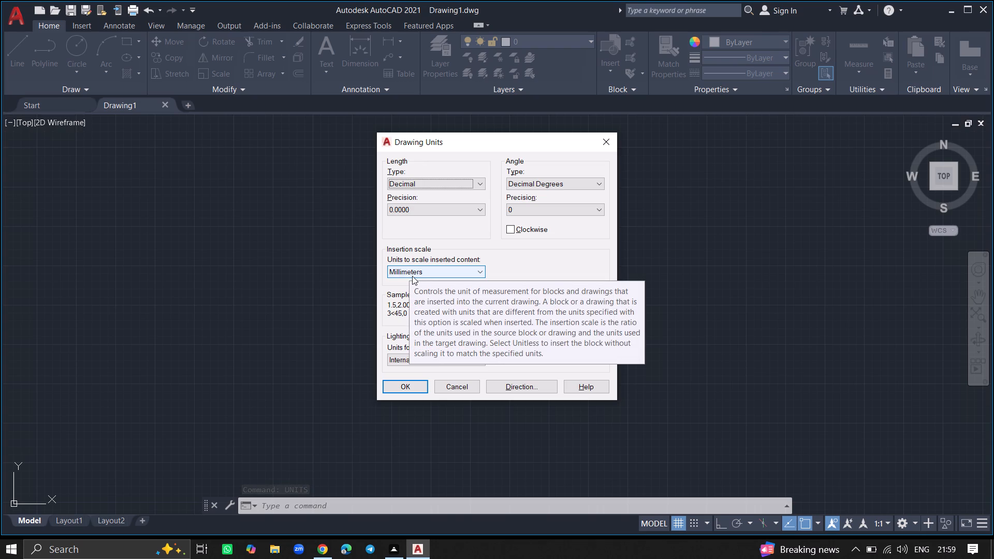
click(429, 180)
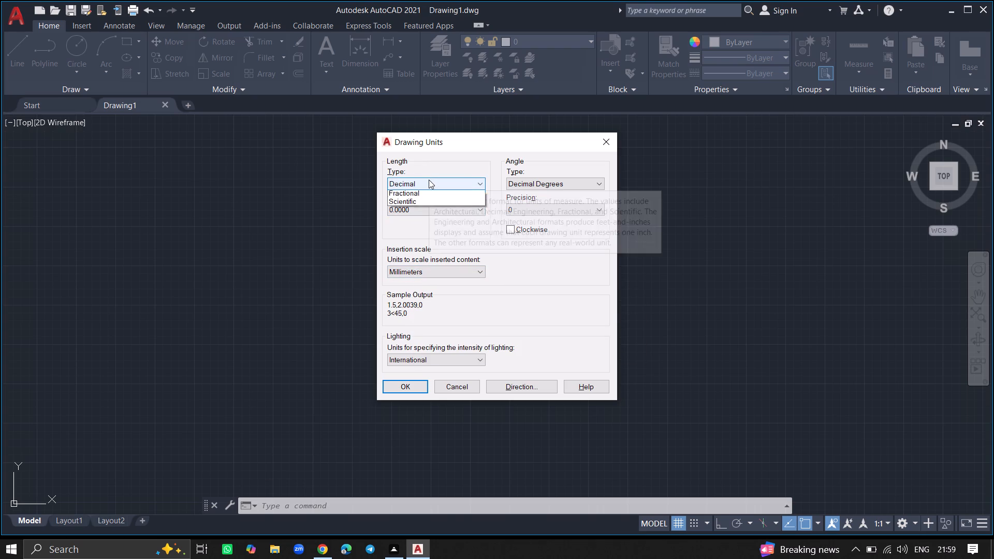
click(428, 212)
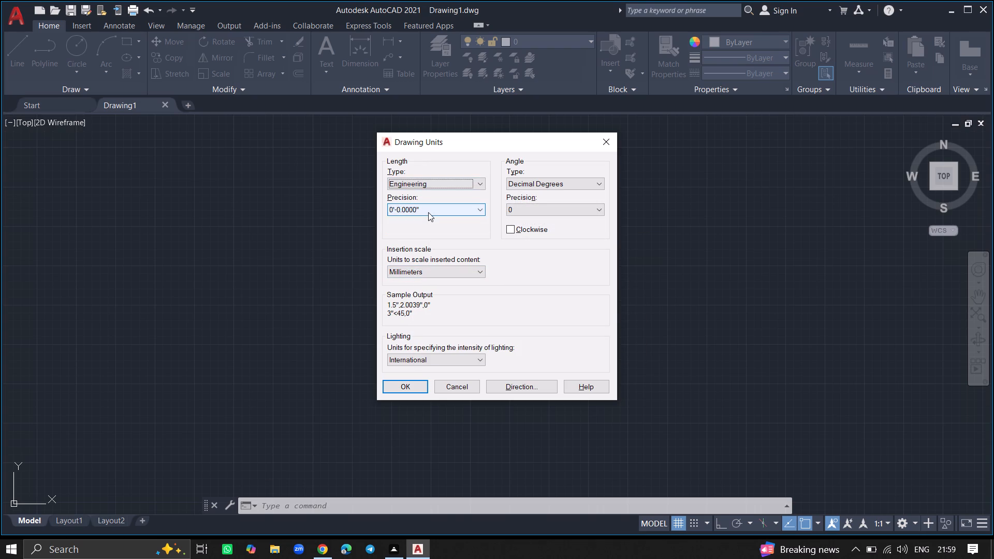
click(428, 211)
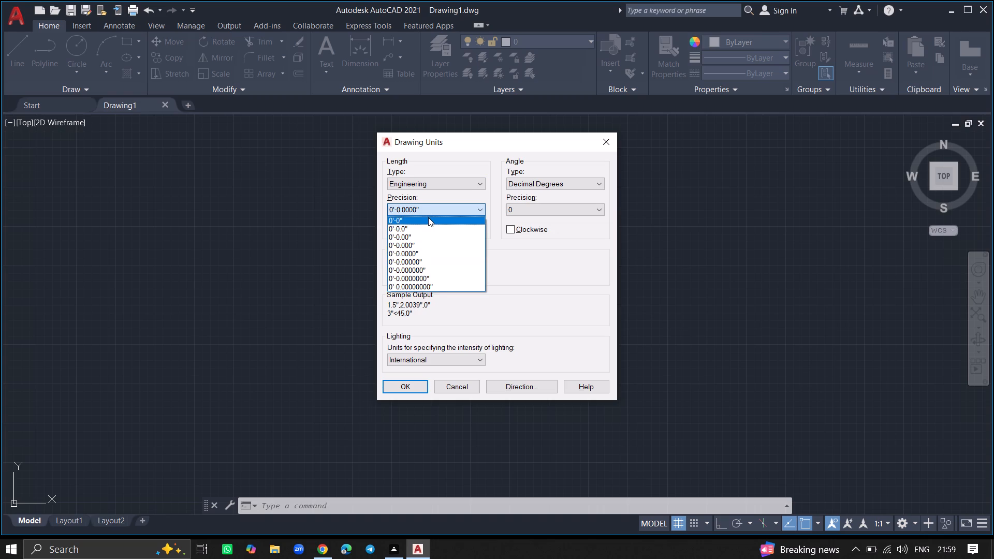
click(428, 217)
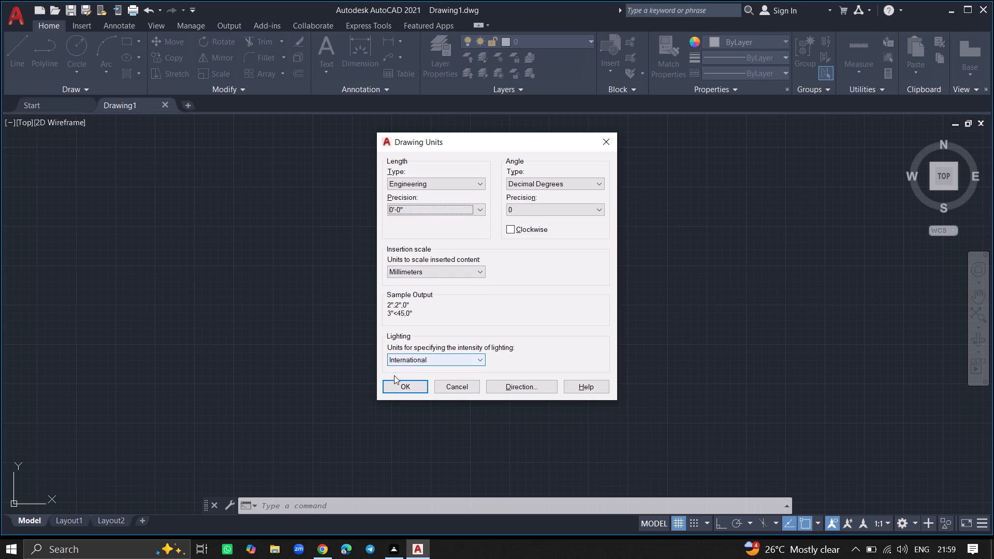
click(394, 383)
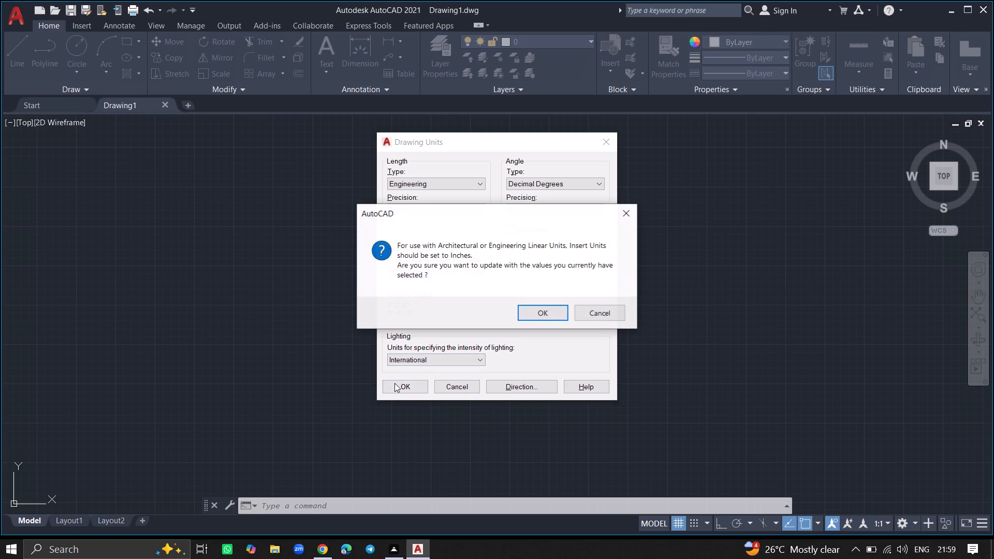
click(527, 309)
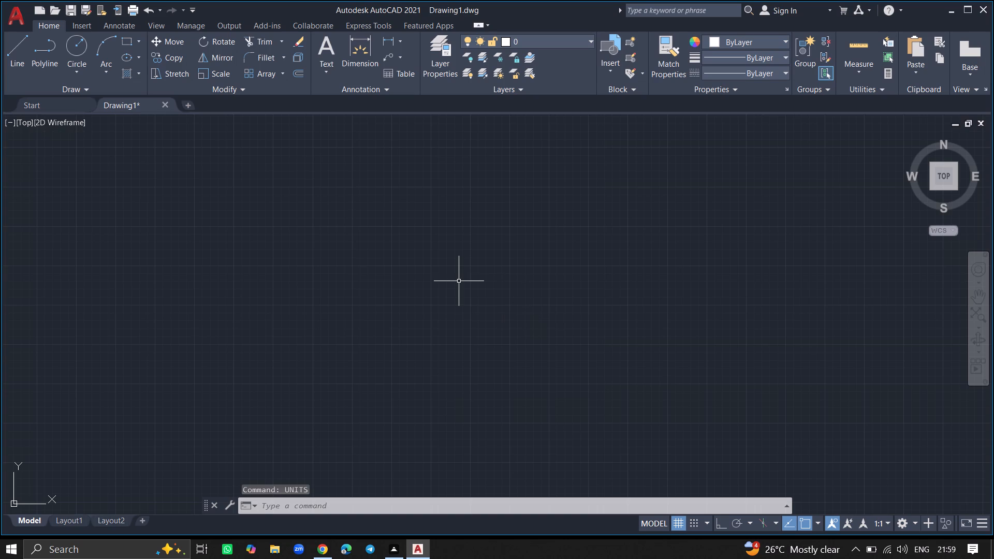
Modify the ISO-25 dimension style's primary units to Engineering format with 0'-0" precision and set the style current.
key(d)
key(Return)
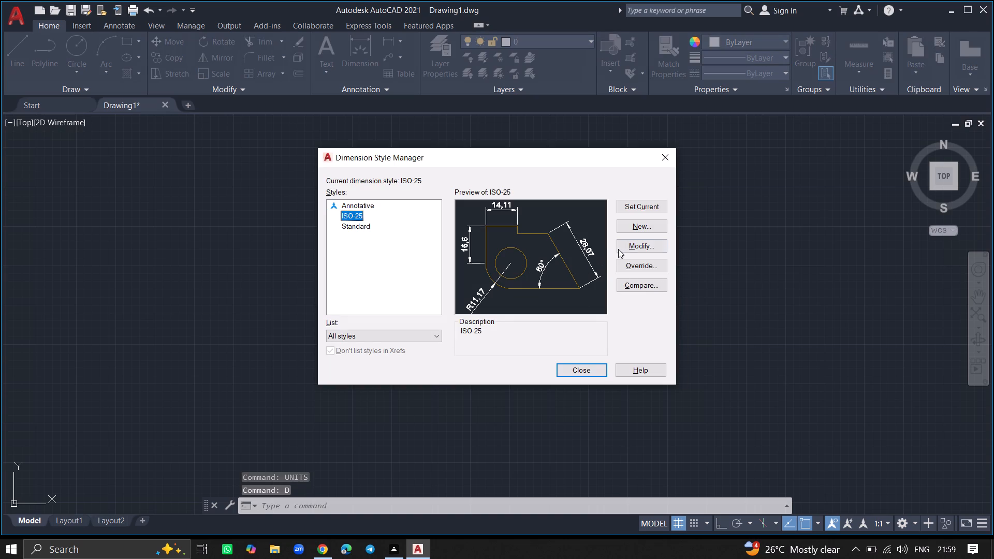
click(623, 247)
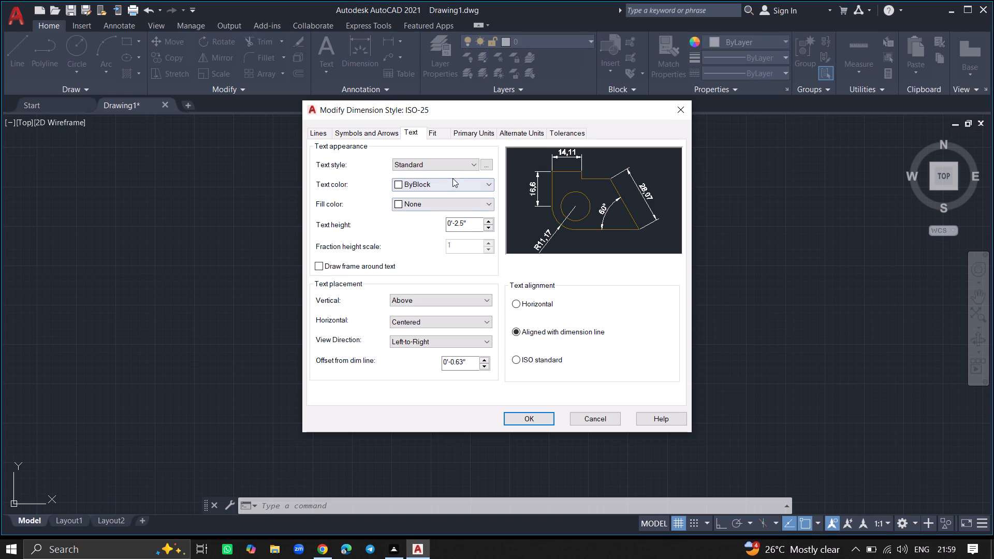
click(466, 136)
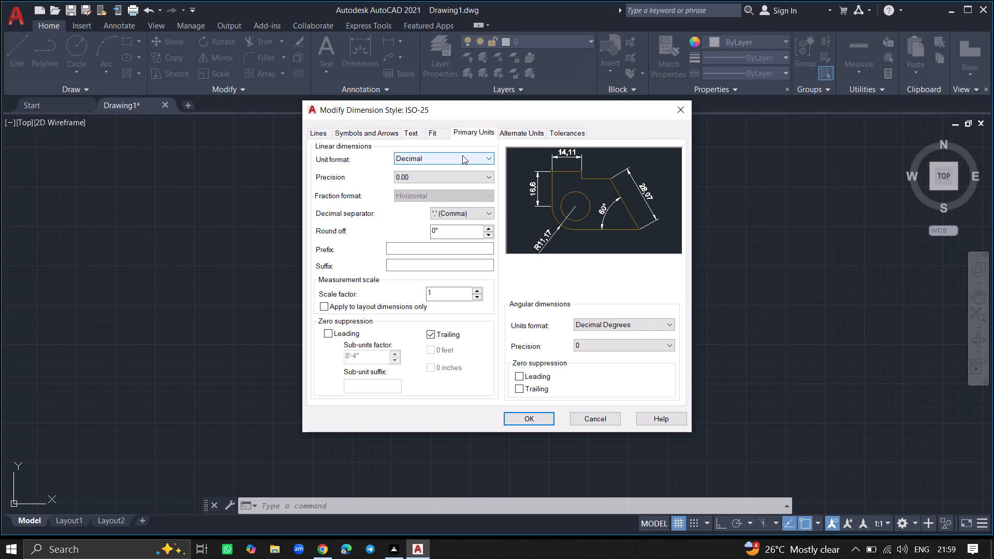
click(462, 155)
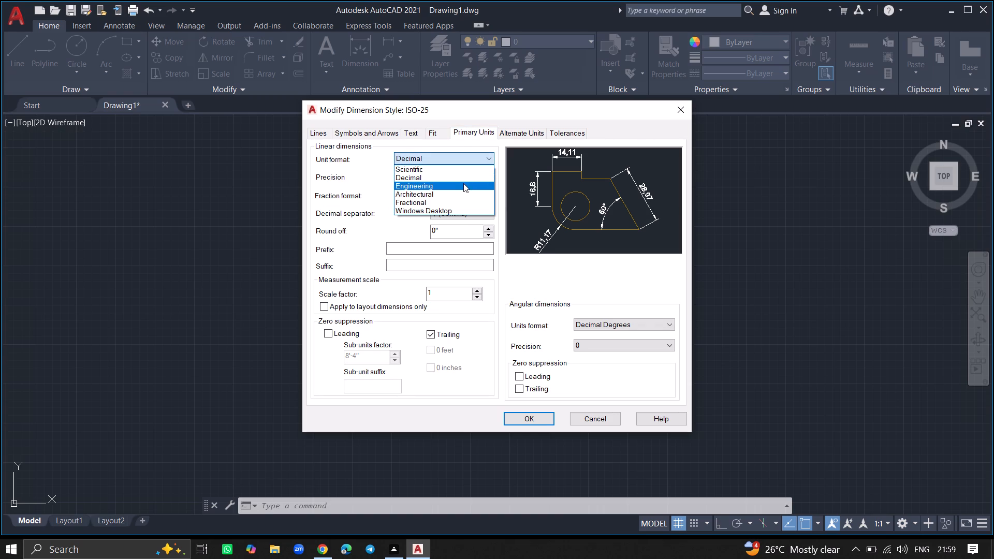
click(464, 185)
click(460, 174)
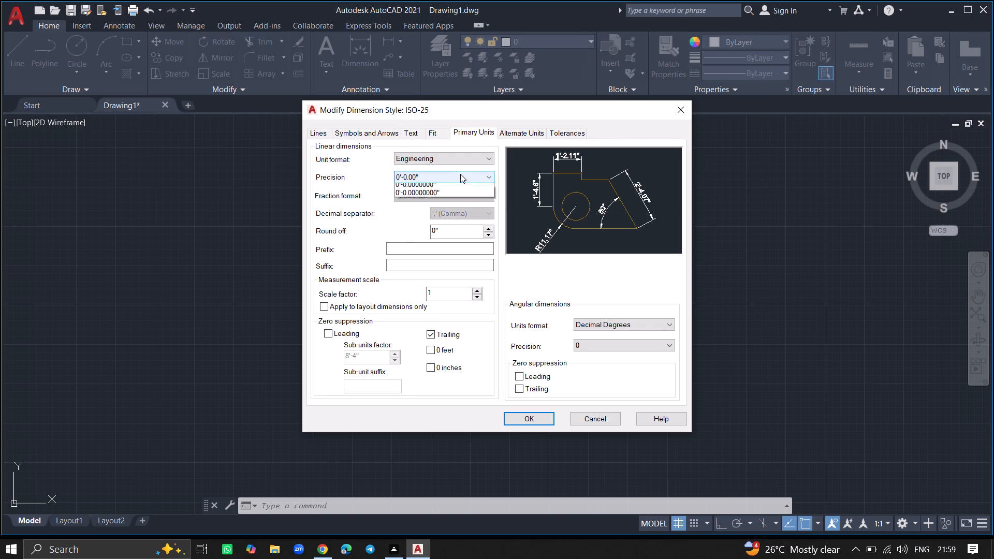
click(459, 188)
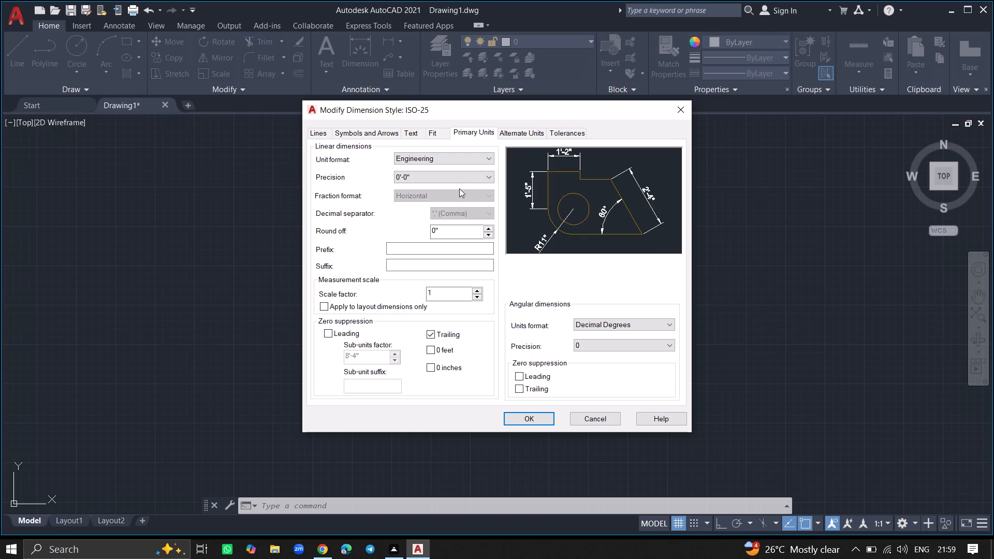
click(522, 423)
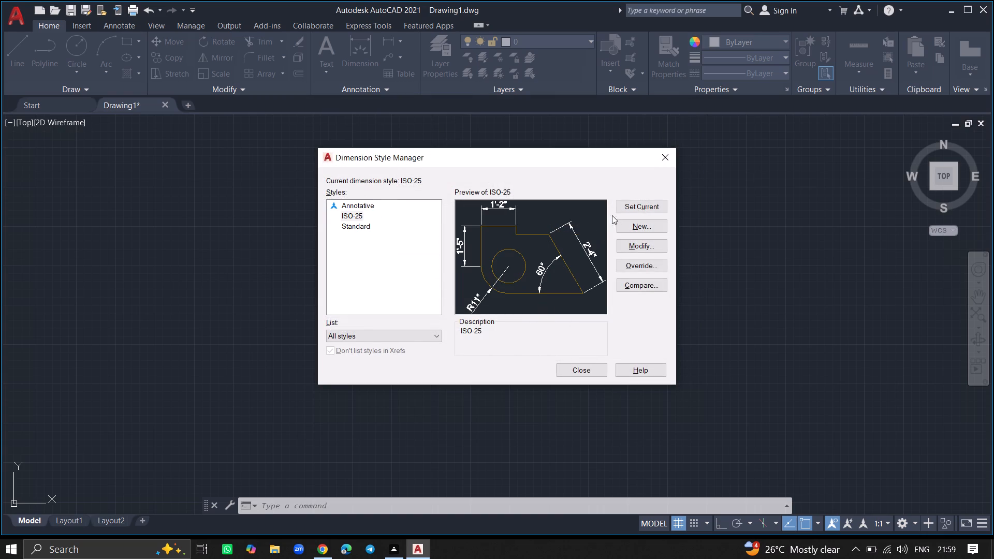
click(624, 211)
click(585, 371)
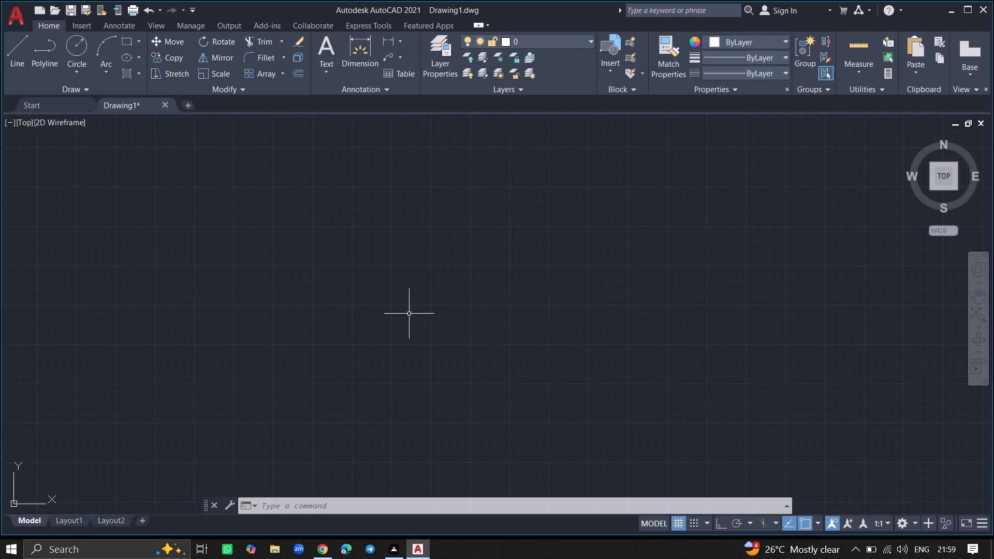
Create a new layer that is frozen in all viewports and name it walls.
click(443, 50)
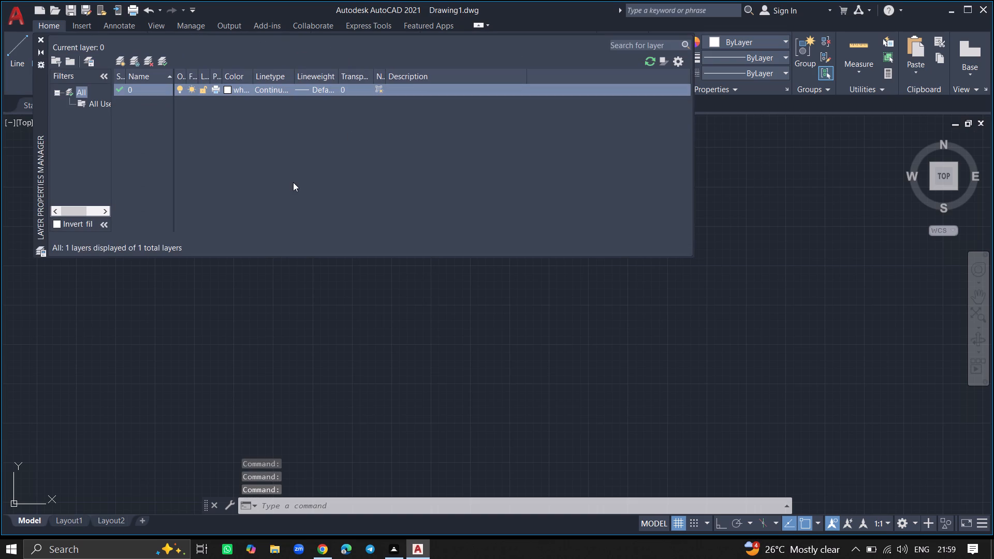
click(132, 64)
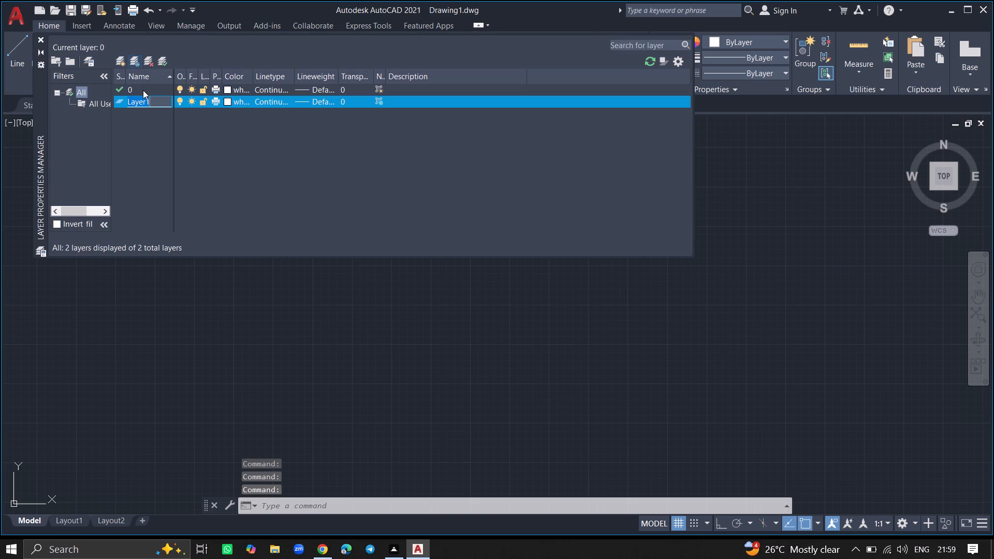
click(153, 101)
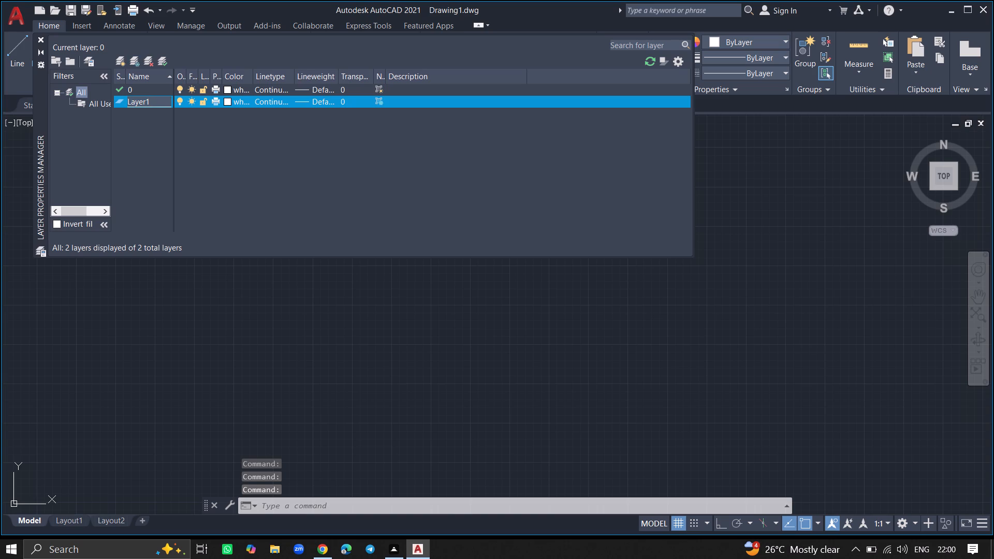
key(BackSpace)
key(BackSpace)
key(BackSpace)
key(BackSpace)
key(BackSpace)
key(BackSpace)
key(BackSpace)
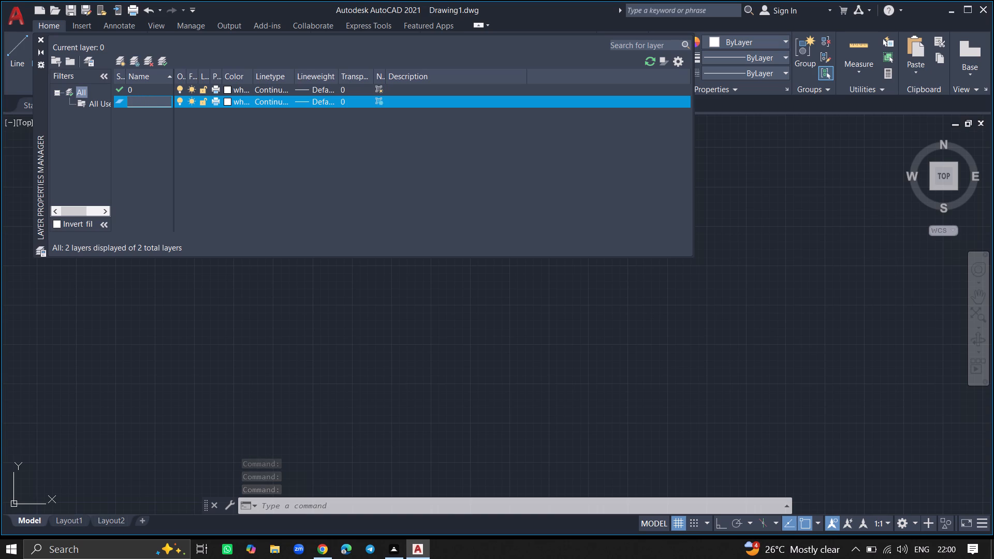
key(BackSpace)
key(BackSpace)
key(BackSpace)
key(BackSpace)
key(BackSpace)
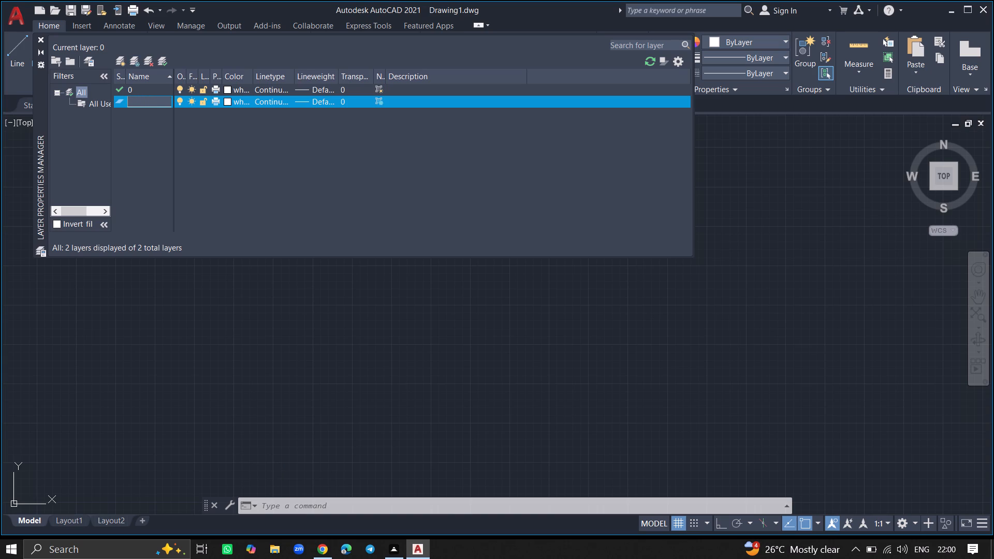
text(walls)
click(192, 138)
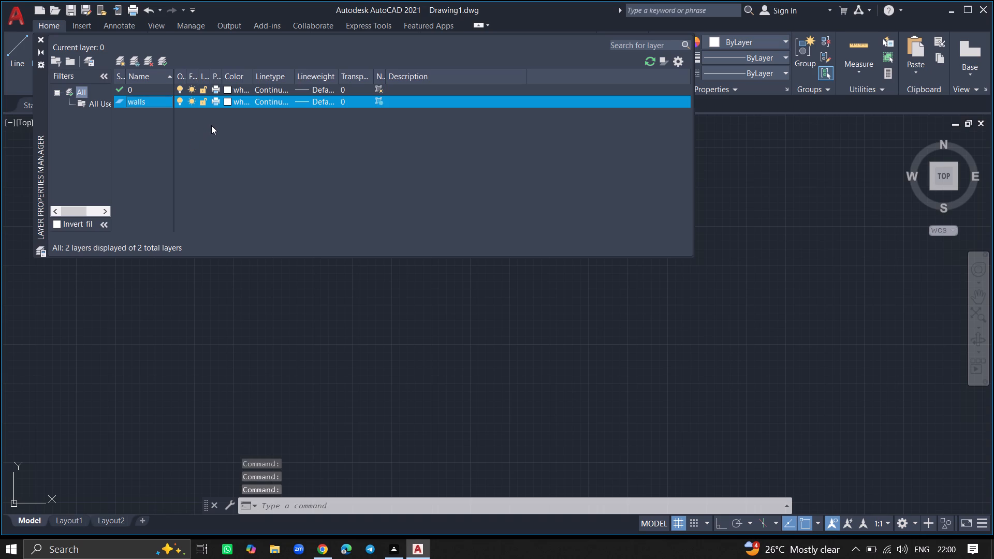
Set the walls layer's color to red, index color 10.
click(224, 102)
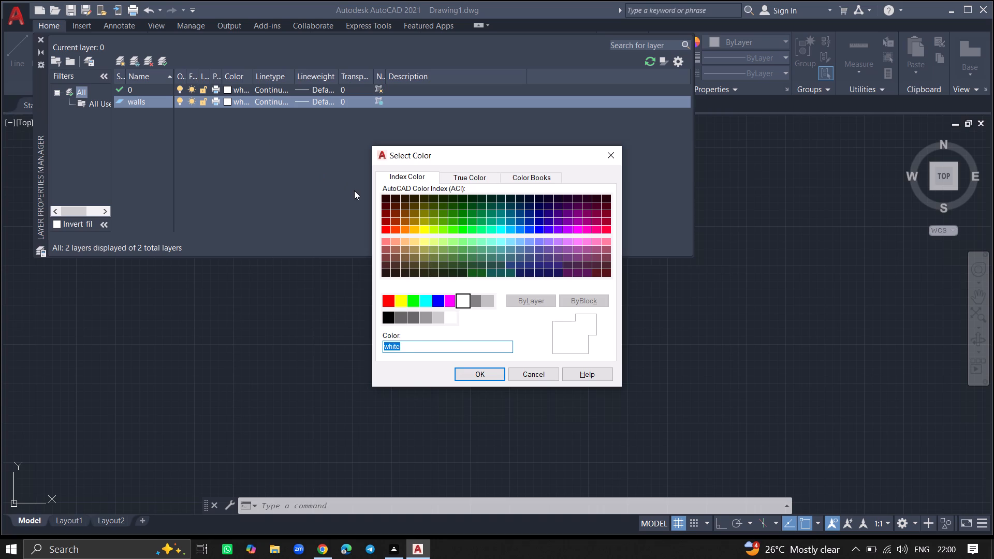
click(383, 230)
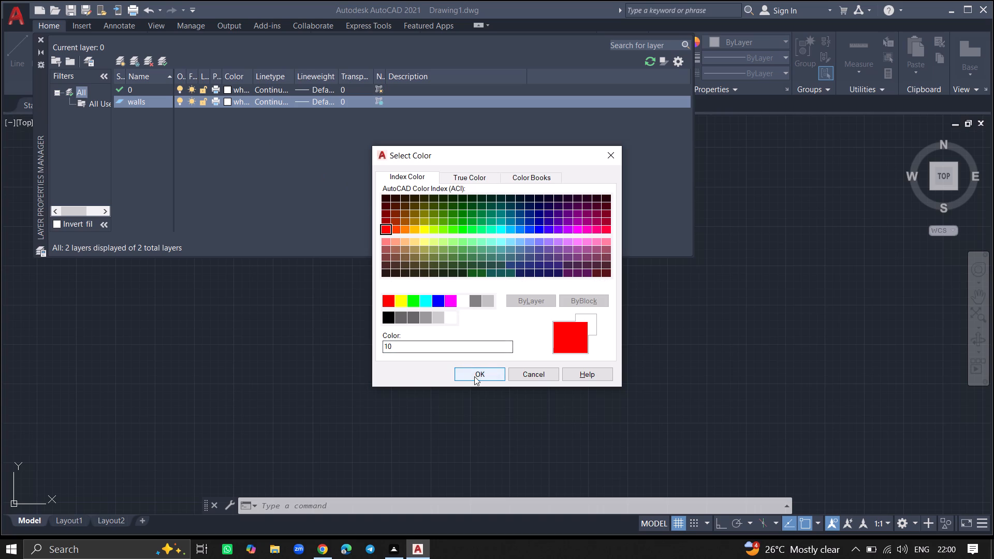
click(474, 376)
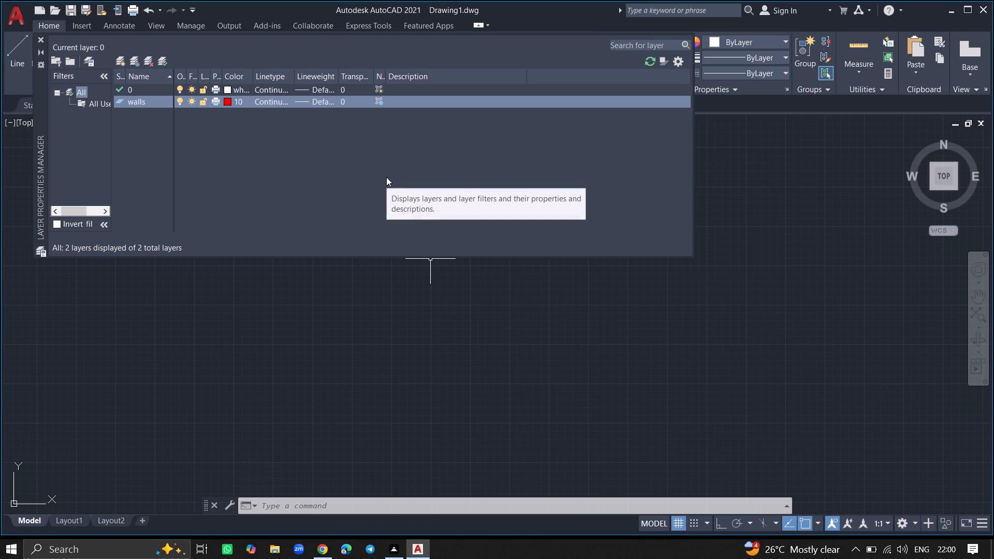
click(377, 100)
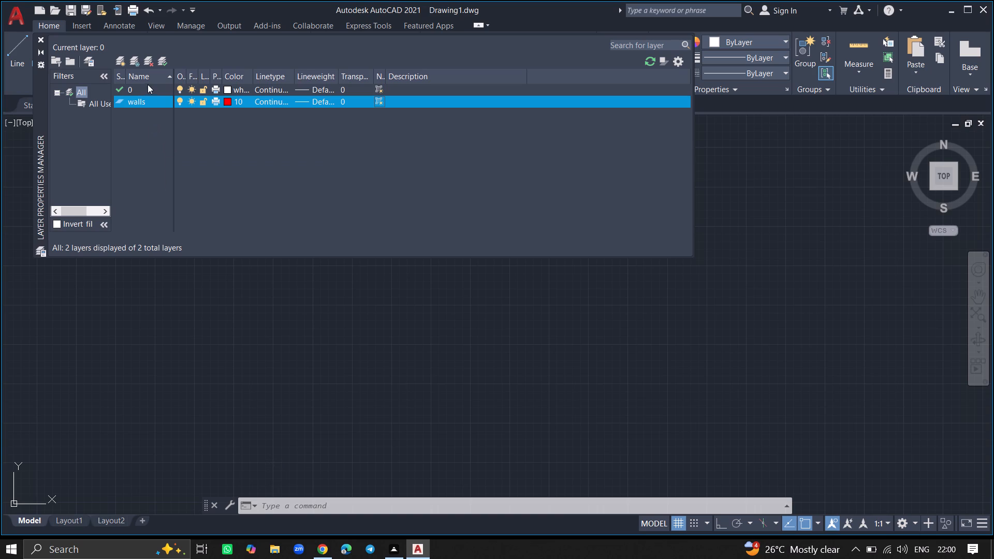
Create another layer that is frozen in all viewports and name it doors.
click(133, 60)
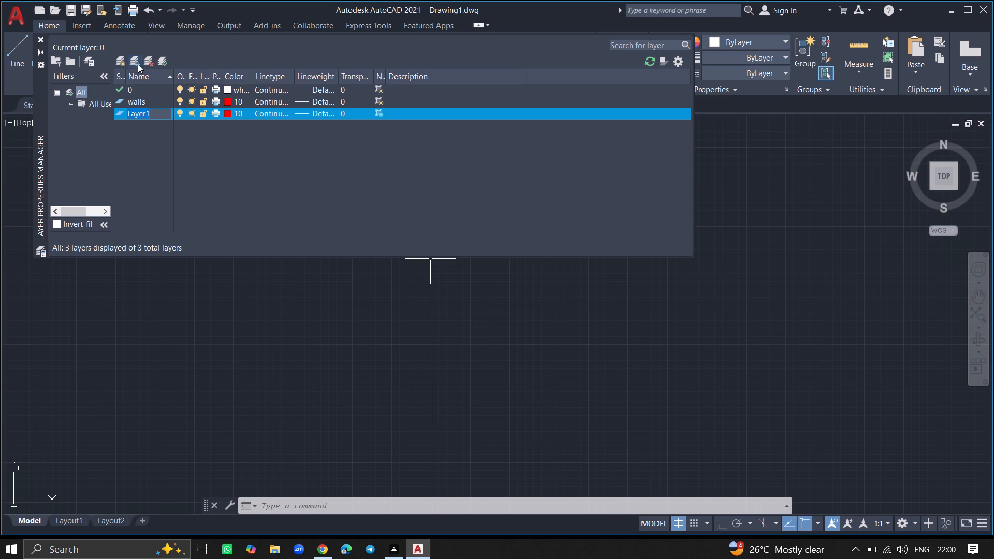
click(165, 114)
key(BackSpace)
key(BackSpace)
key(BackSpace)
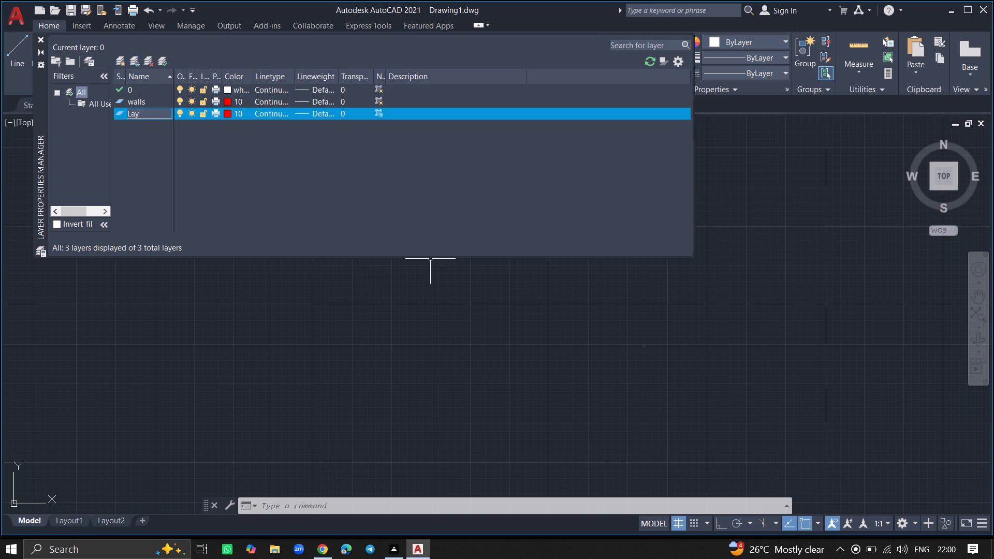
key(BackSpace)
key(BackSpace)
key(BackSpace)
key(d)
text(oo)
text(rs)
click(197, 157)
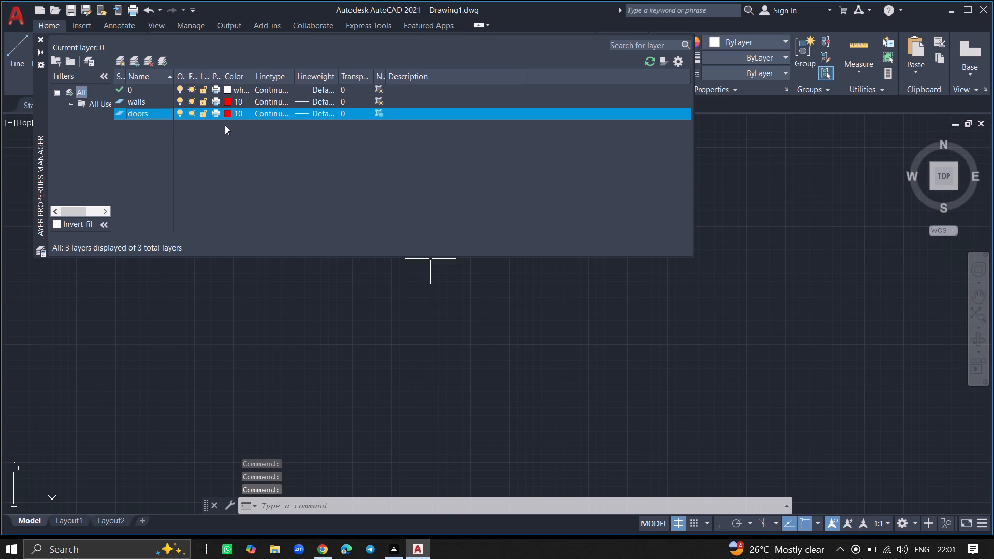
Set the doors layer's color to cyan, index color 130, and turn off its freeze in new viewports.
click(225, 112)
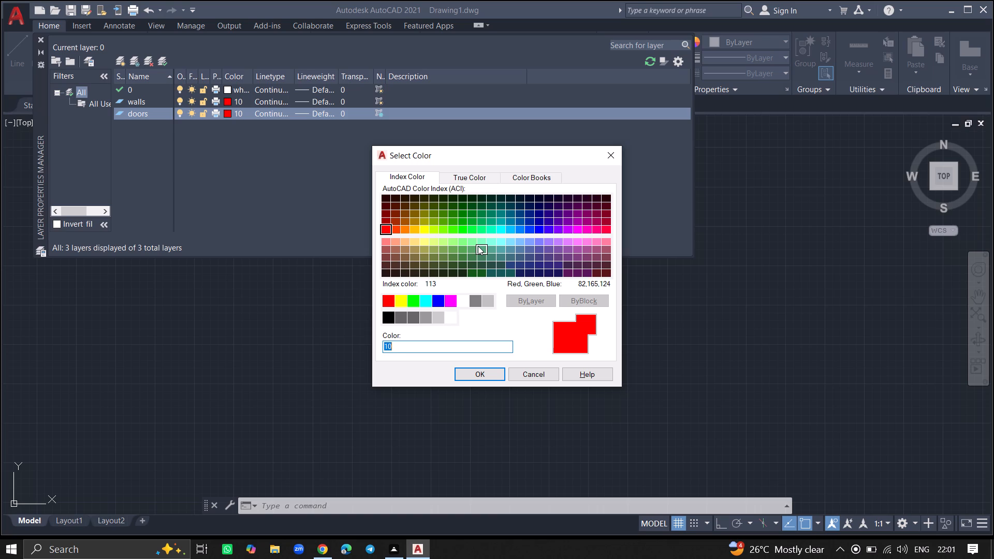
click(502, 232)
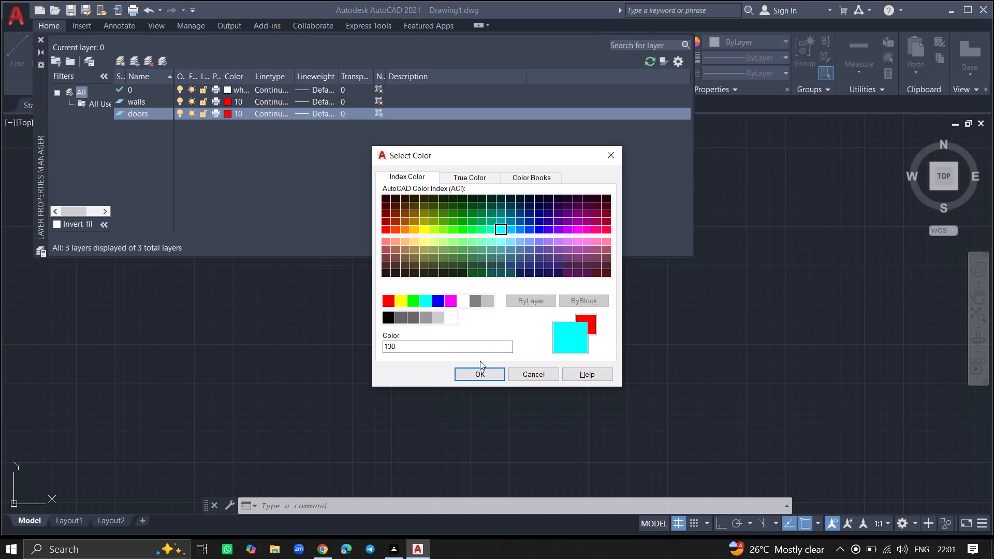
click(480, 374)
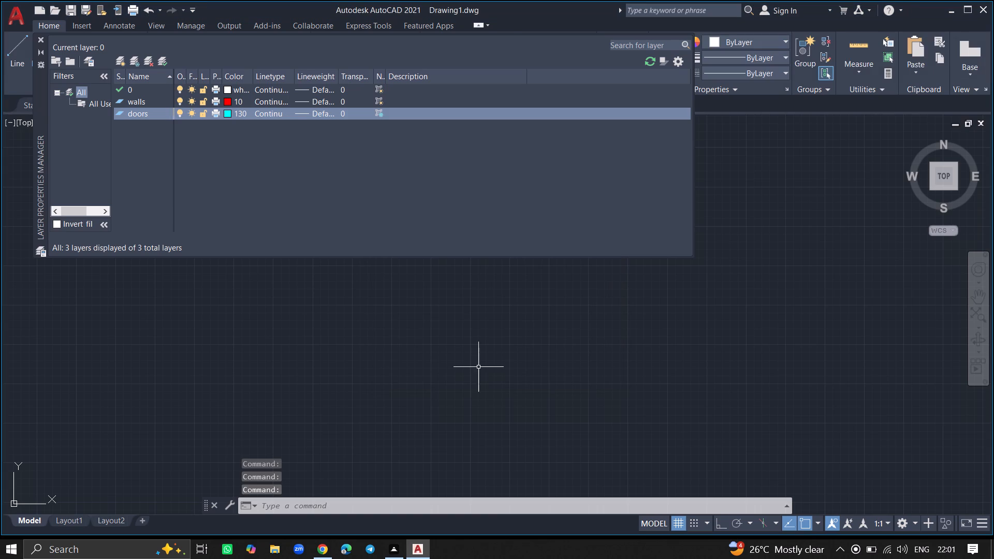
click(379, 114)
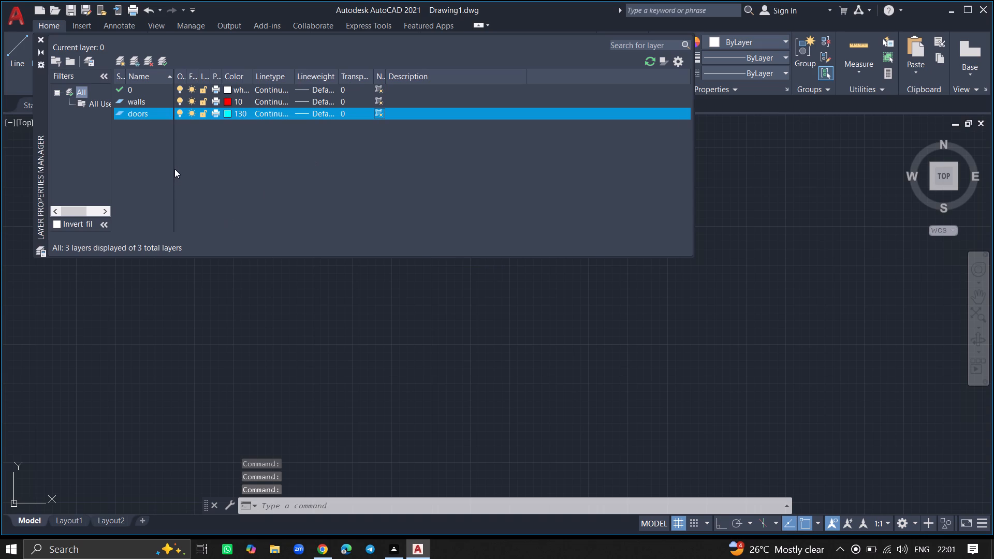
Create another layer that is frozen in all viewports and name it windows.
click(133, 60)
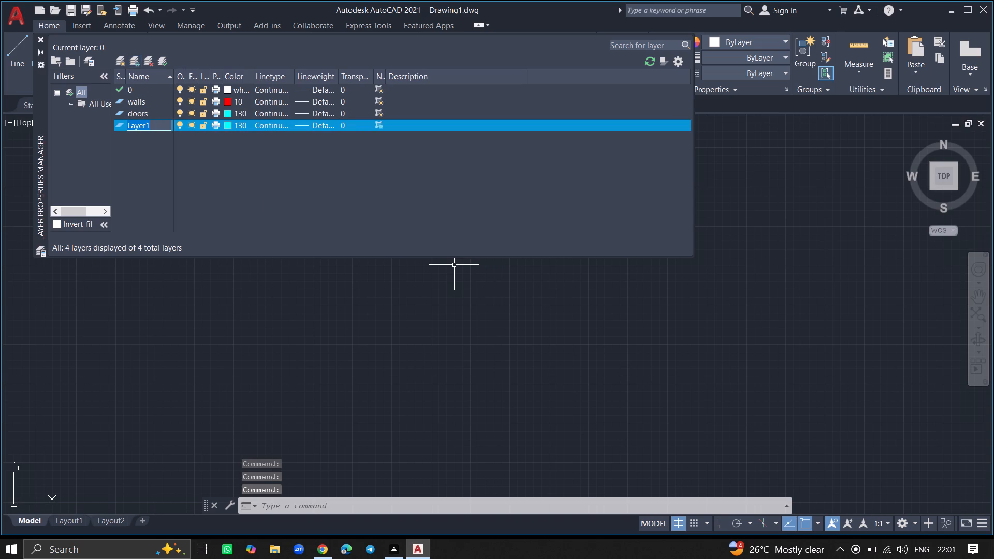
key(BackSpace)
key(BackSpace)
key(BackSpace)
key(BackSpace)
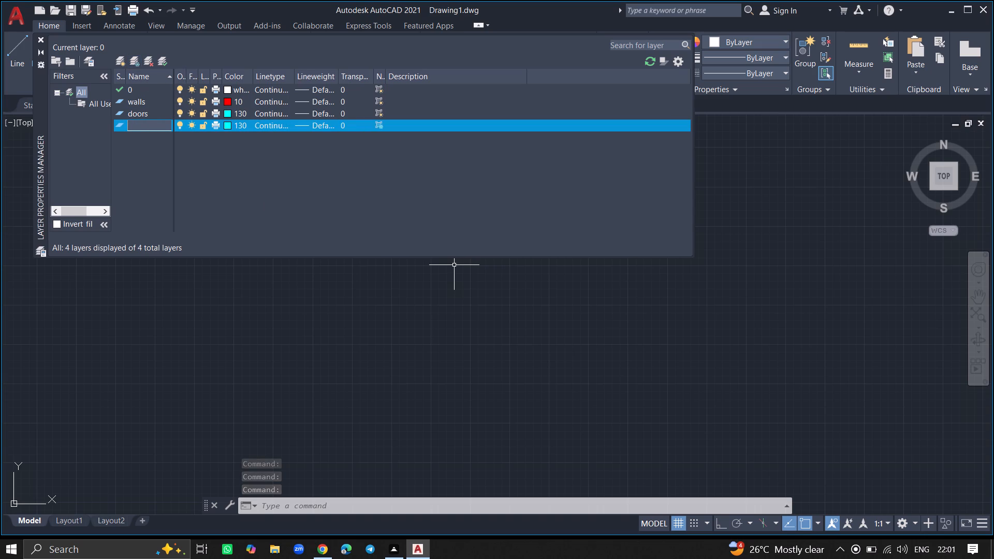
text(windows)
click(195, 174)
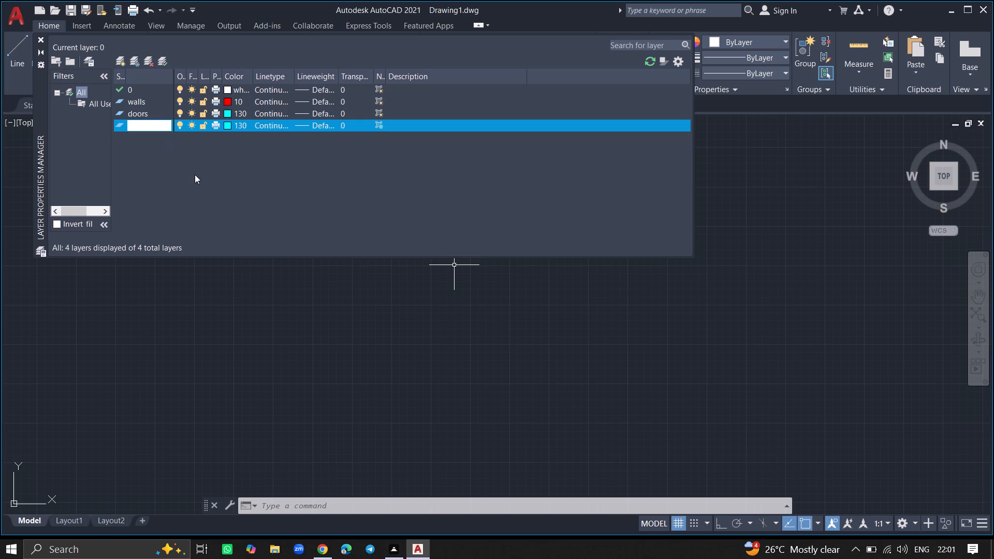
Set the windows layer's color to orange, index color 40, and turn off its freeze in new viewports.
click(227, 122)
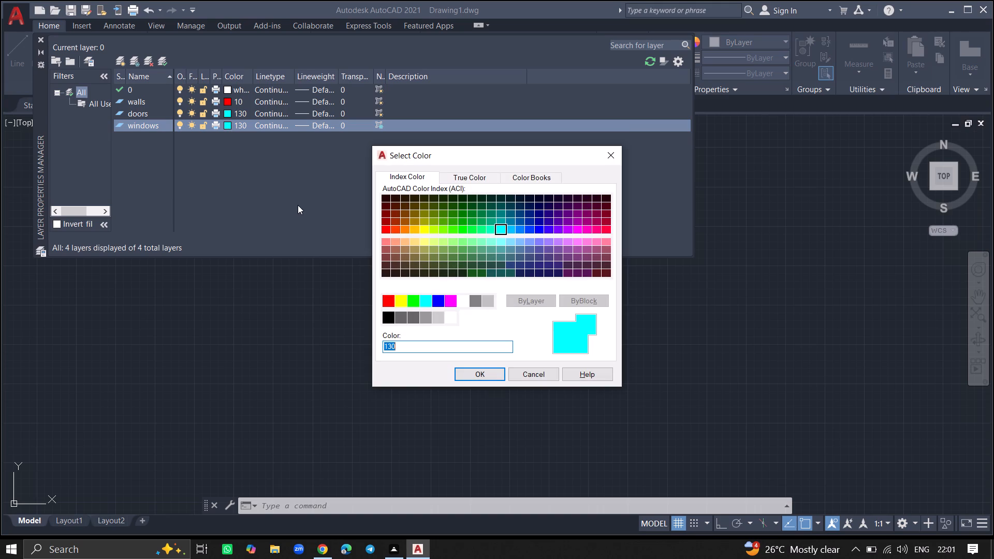
click(416, 228)
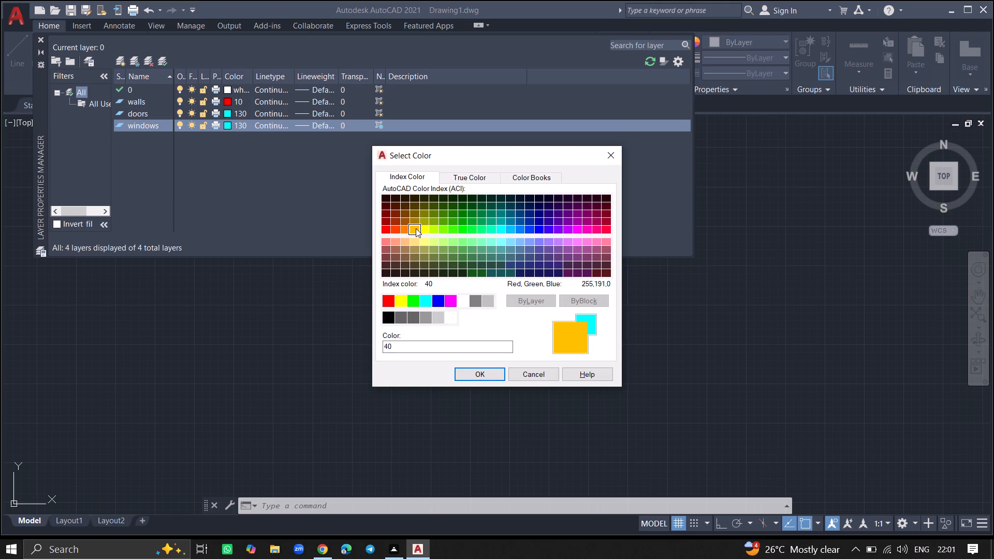
click(482, 372)
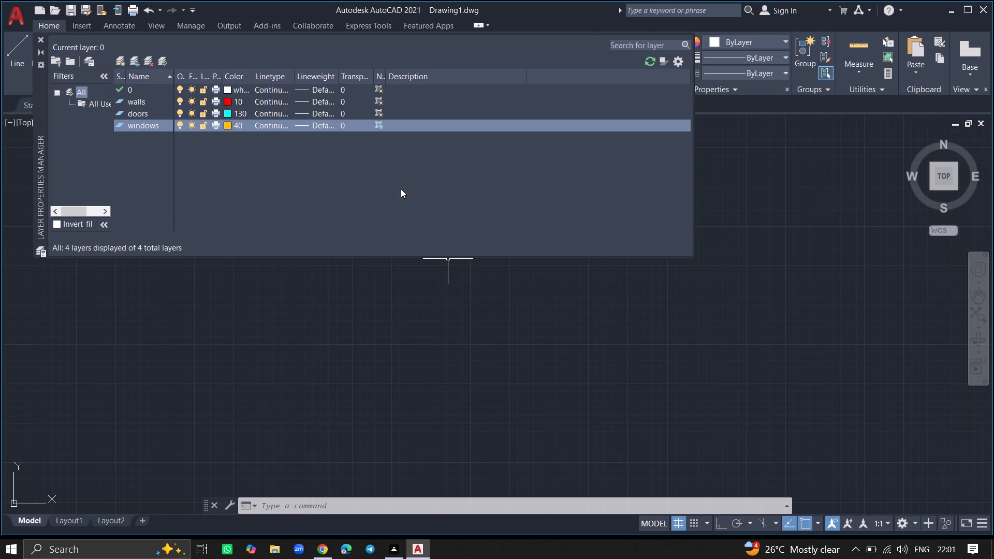
click(377, 125)
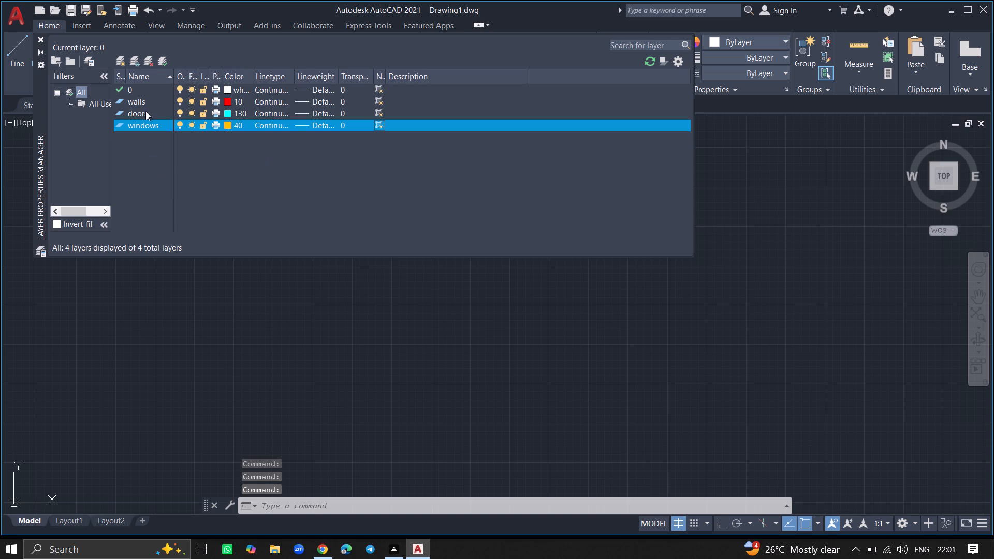
Create another layer that is frozen in all viewports and name it furniture.
click(135, 61)
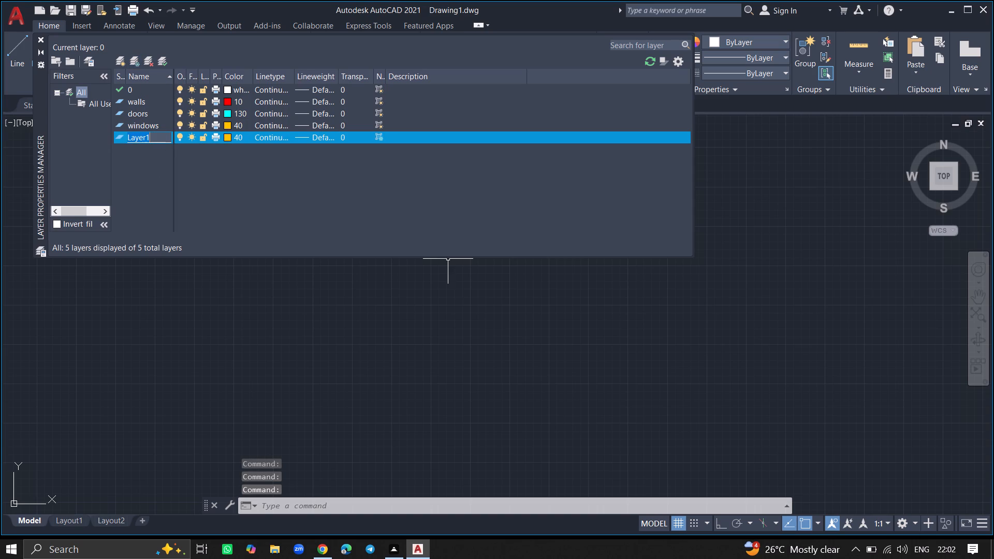
click(162, 135)
key(BackSpace)
key(BackSpace)
key(BackSpace)
key(BackSpace)
key(BackSpace)
key(BackSpace)
key(BackSpace)
key(BackSpace)
key(BackSpace)
key(BackSpace)
key(BackSpace)
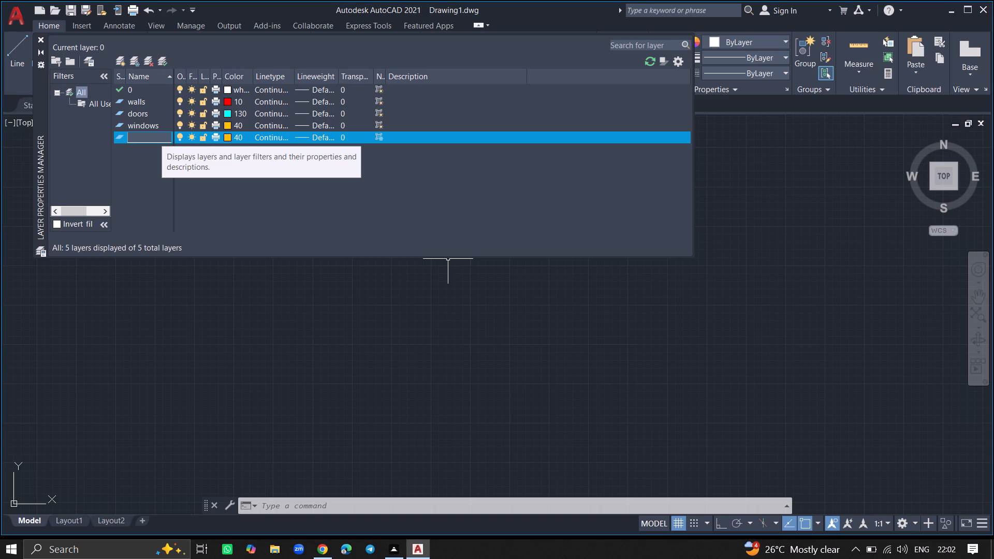
text(furniture)
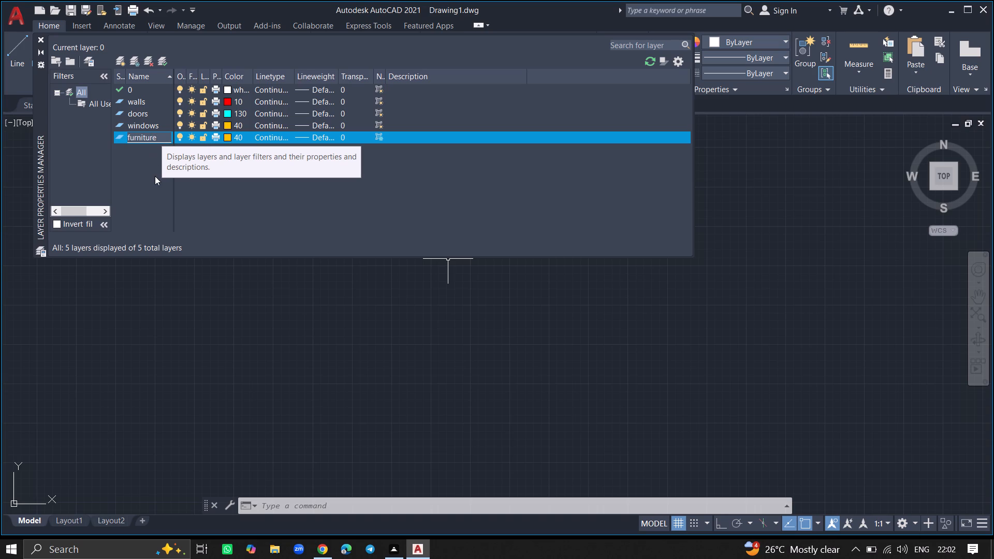
click(155, 176)
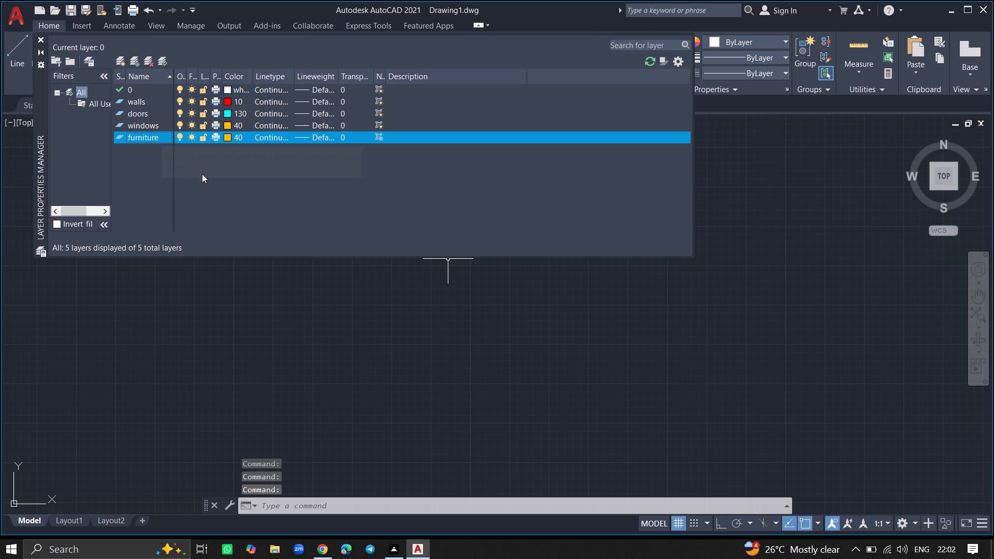
Set the furniture layer's color to green, index color 80, and turn off its freeze in new viewports.
click(227, 136)
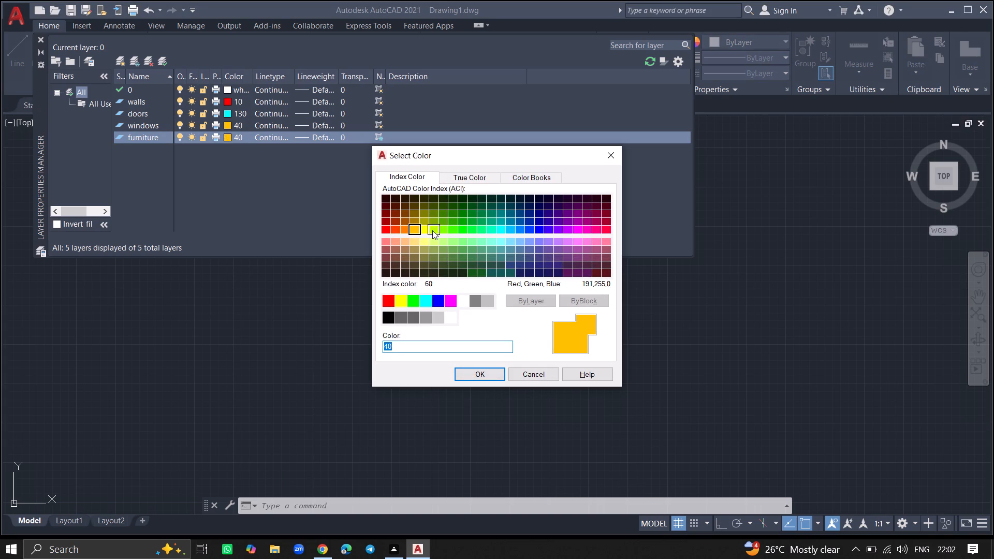
click(451, 230)
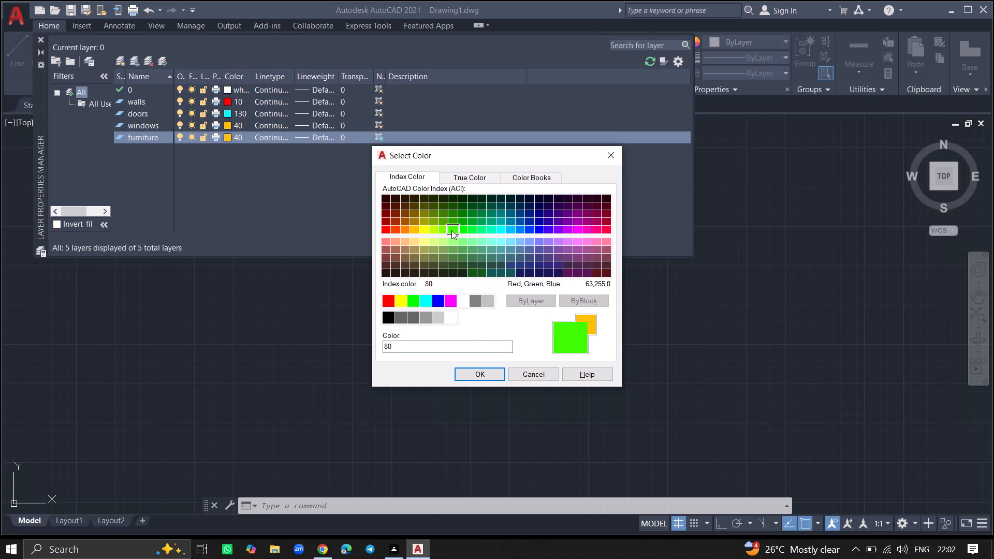
click(481, 372)
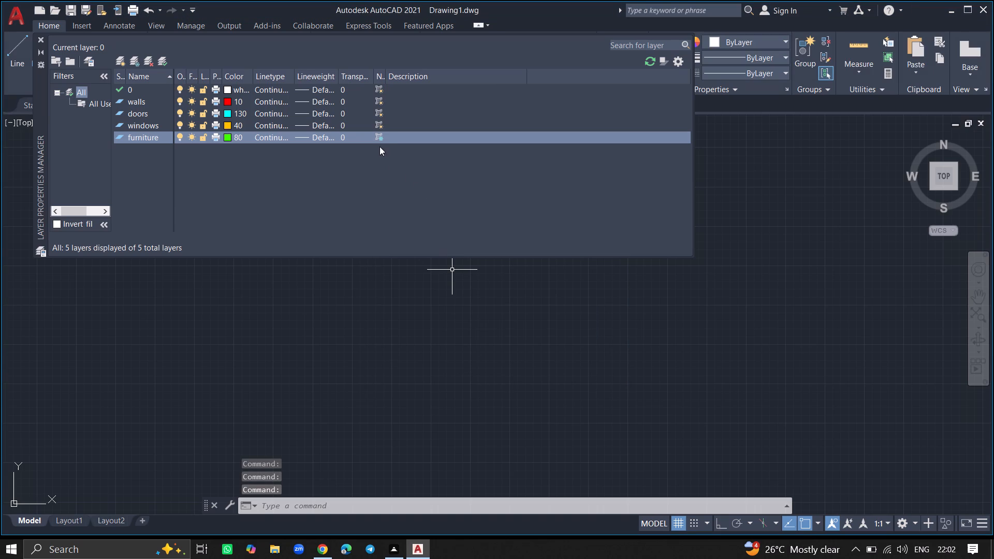
click(377, 136)
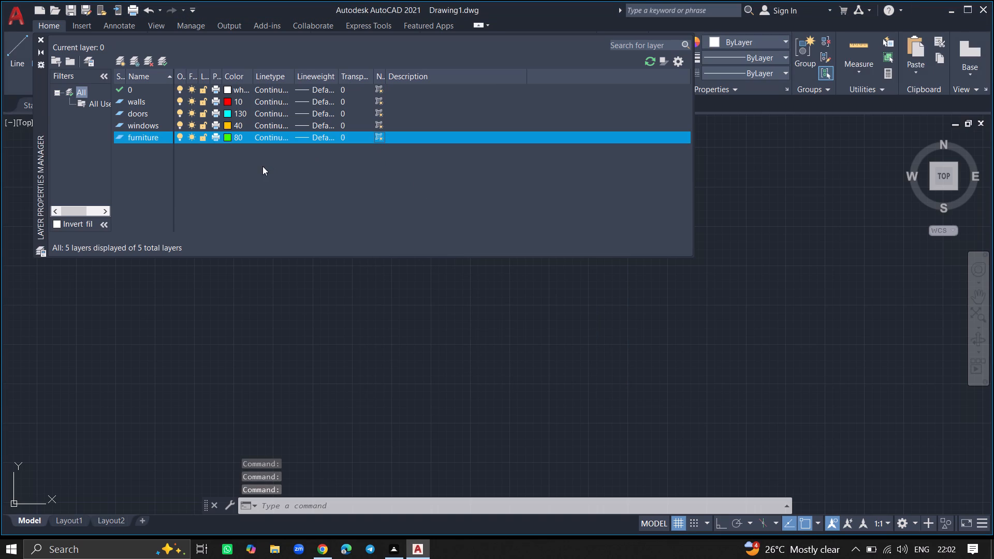
Create another layer that is frozen in all viewports and name it text.
click(133, 57)
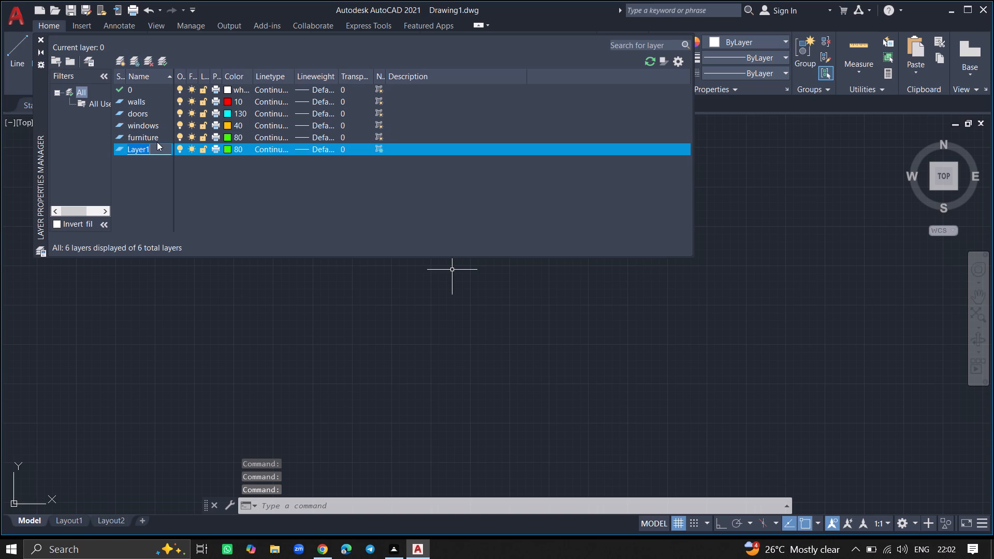
click(157, 142)
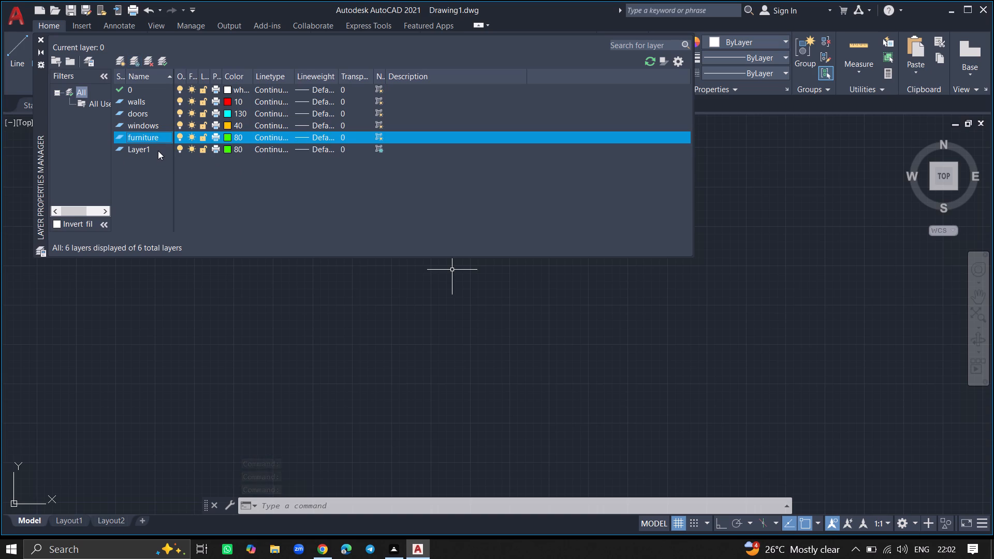
click(158, 151)
click(158, 151)
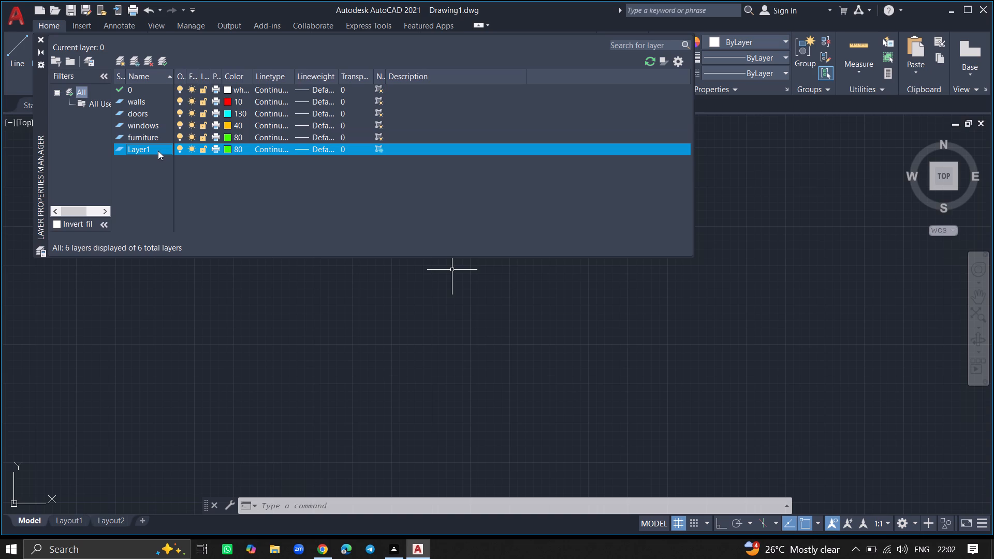
click(158, 151)
key(BackSpace)
key(BackSpace)
key(BackSpace)
key(BackSpace)
key(BackSpace)
key(BackSpace)
key(BackSpace)
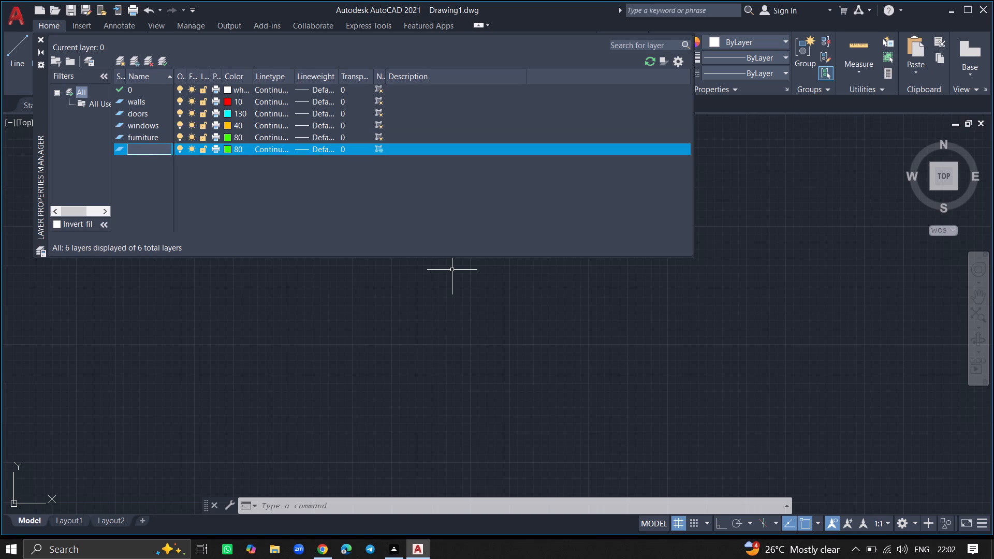
text(text)
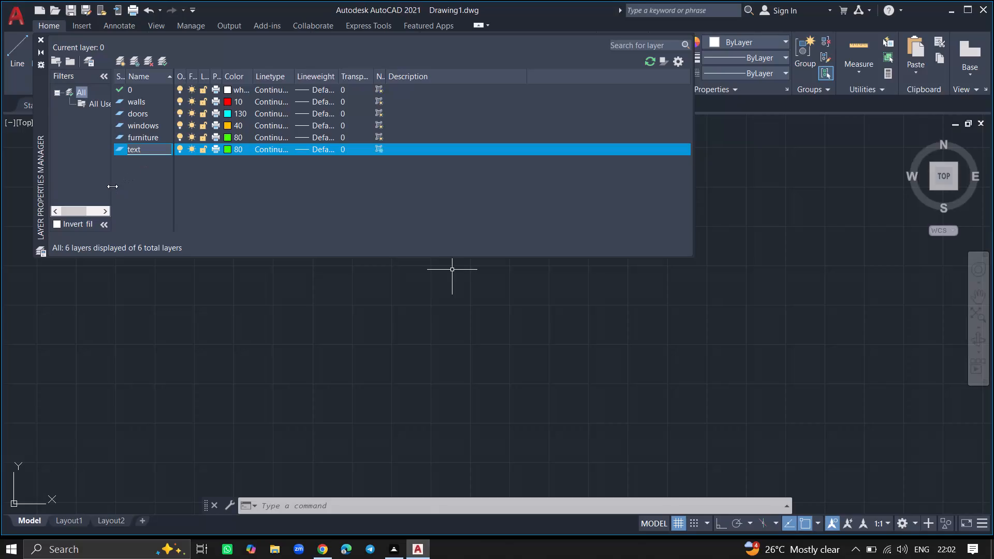
click(112, 186)
click(169, 182)
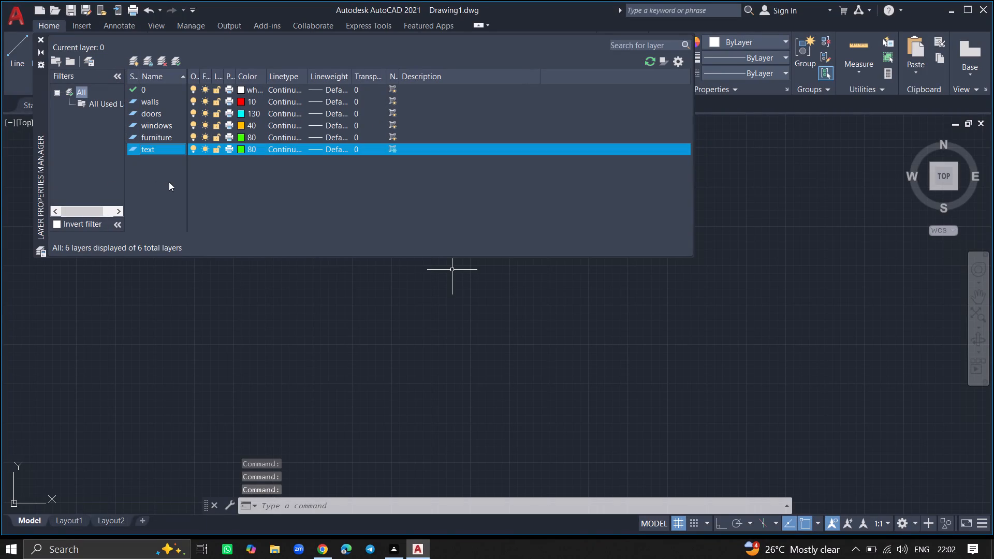
Collapse the layer filter tree to give the layer list more room.
click(119, 76)
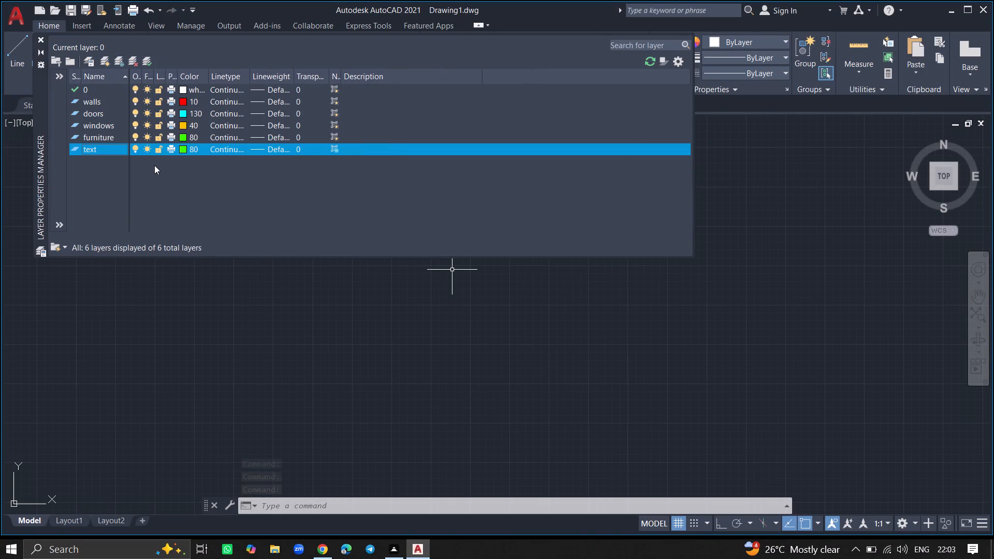
Set the text layer's color to blue, index color 170, and turn off its freeze in new viewports.
click(181, 147)
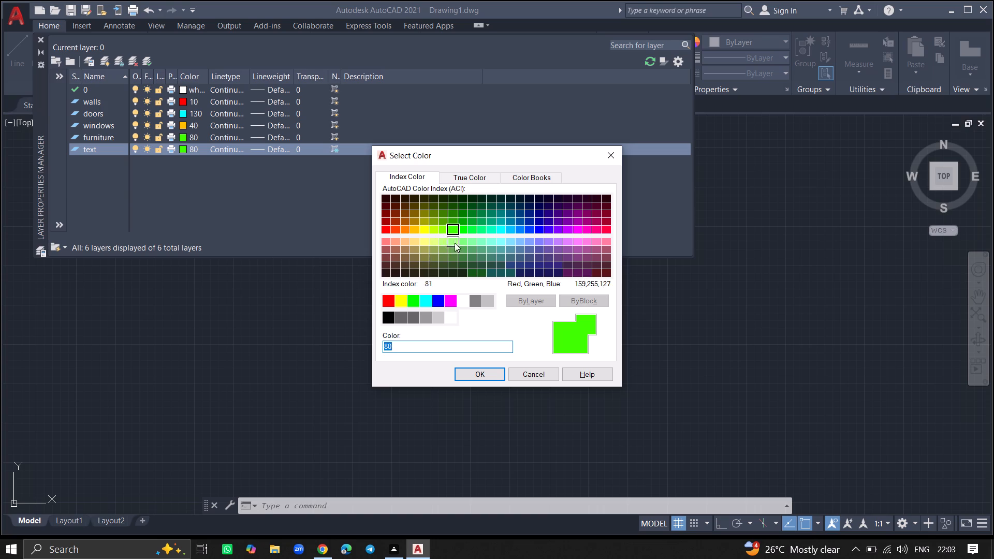
click(538, 230)
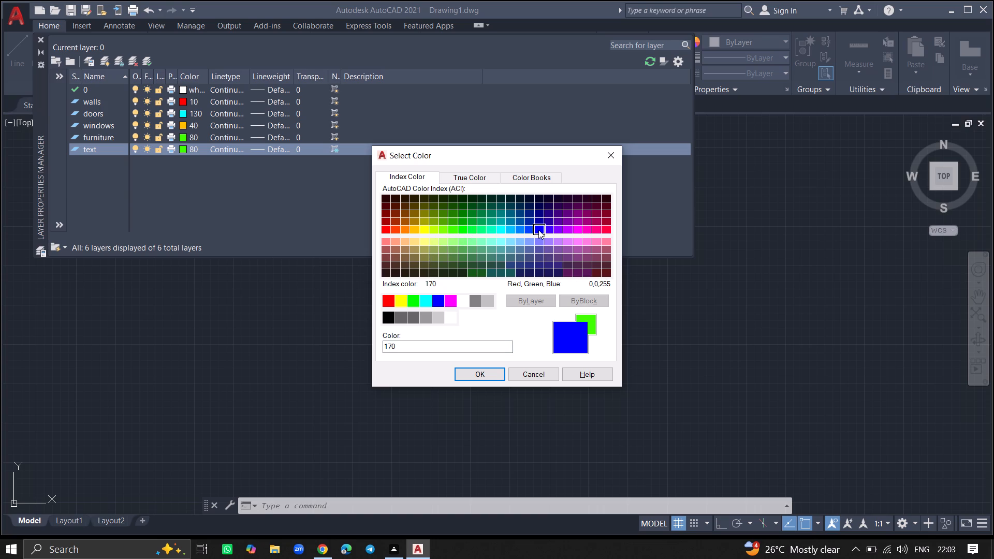
click(486, 373)
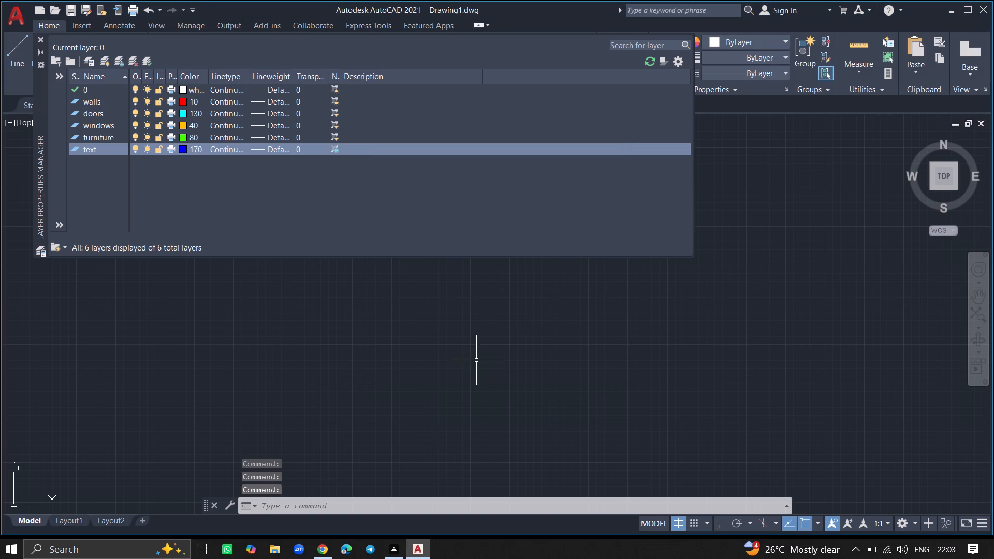
click(335, 149)
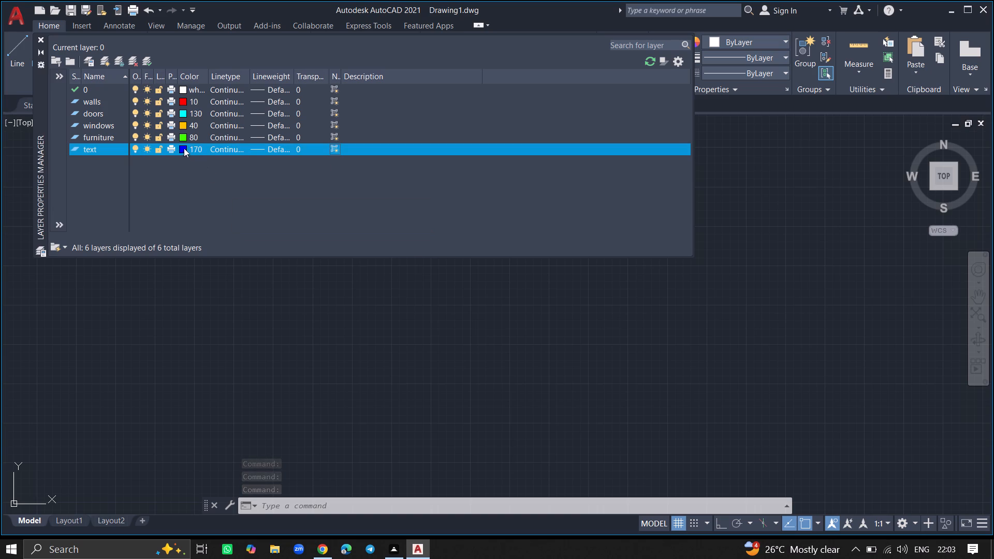
Create another layer that is frozen in all viewports and name it dimensions.
click(119, 63)
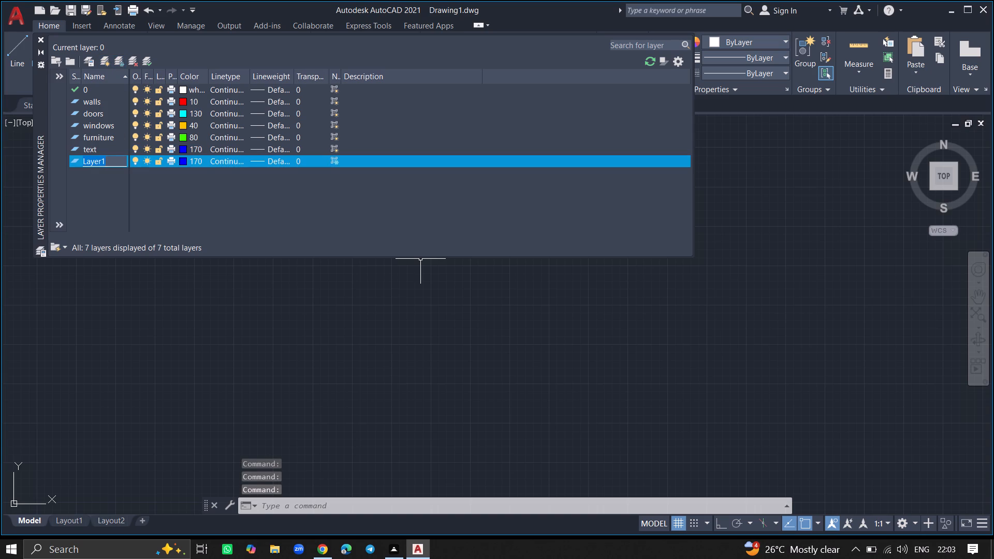
click(113, 159)
key(BackSpace)
key(BackSpace)
key(BackSpace)
key(BackSpace)
key(BackSpace)
key(BackSpace)
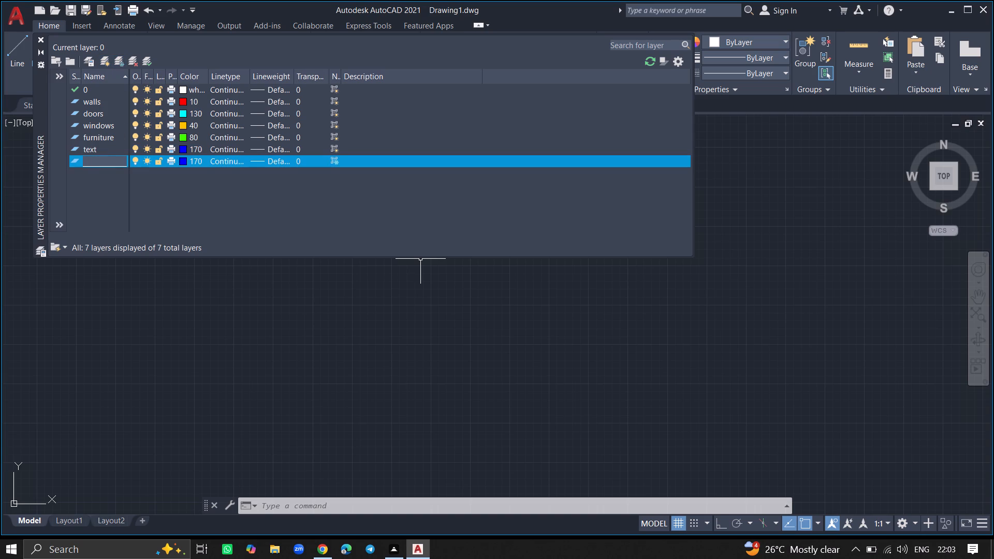
text(dim)
text(ensions)
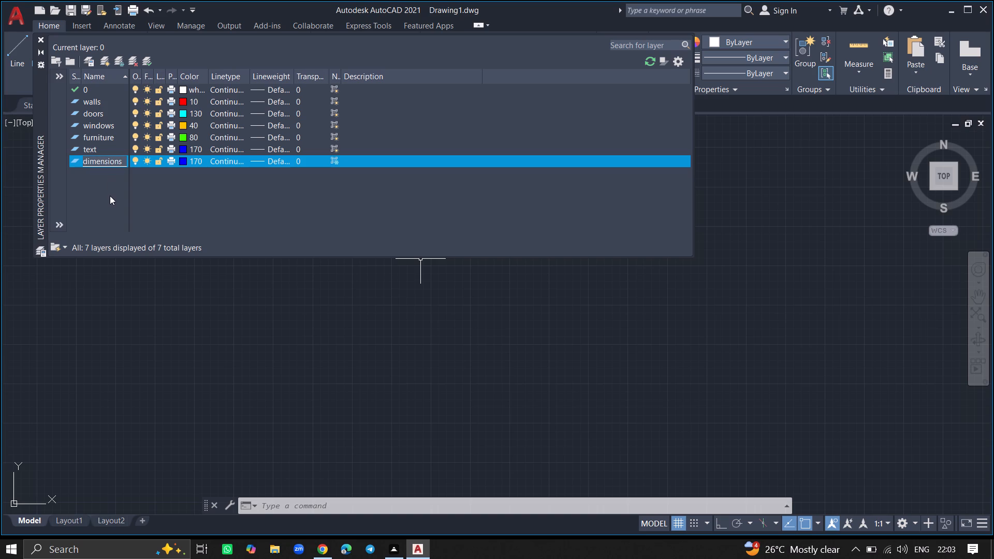
click(110, 196)
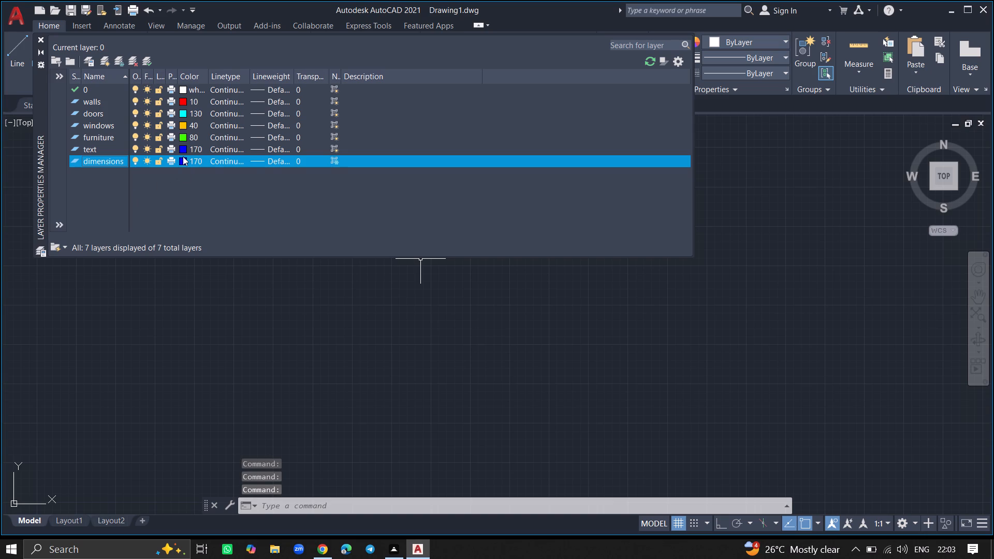
Set the dimensions layer's color to yellow, index color 50, and turn off its freeze in new viewports.
click(181, 158)
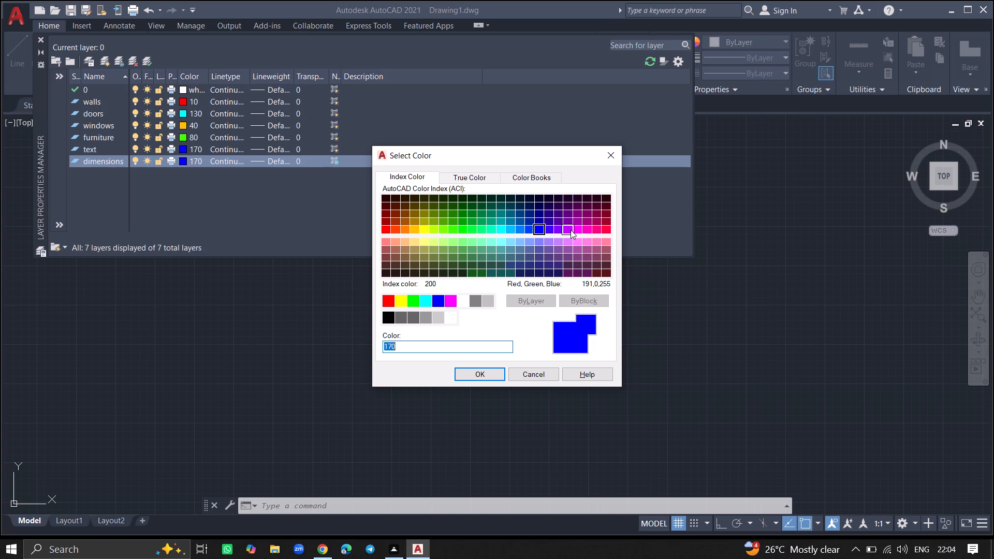
click(571, 230)
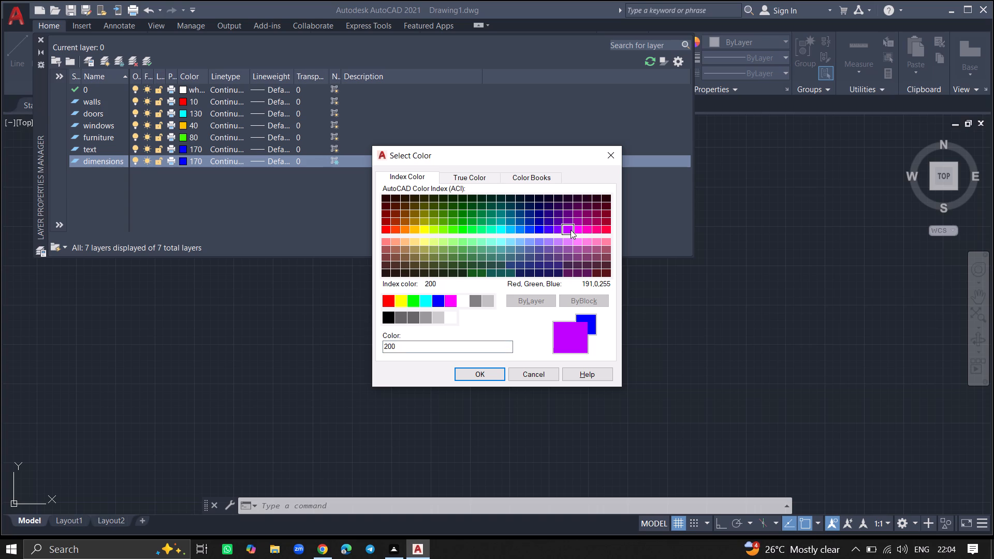
click(571, 230)
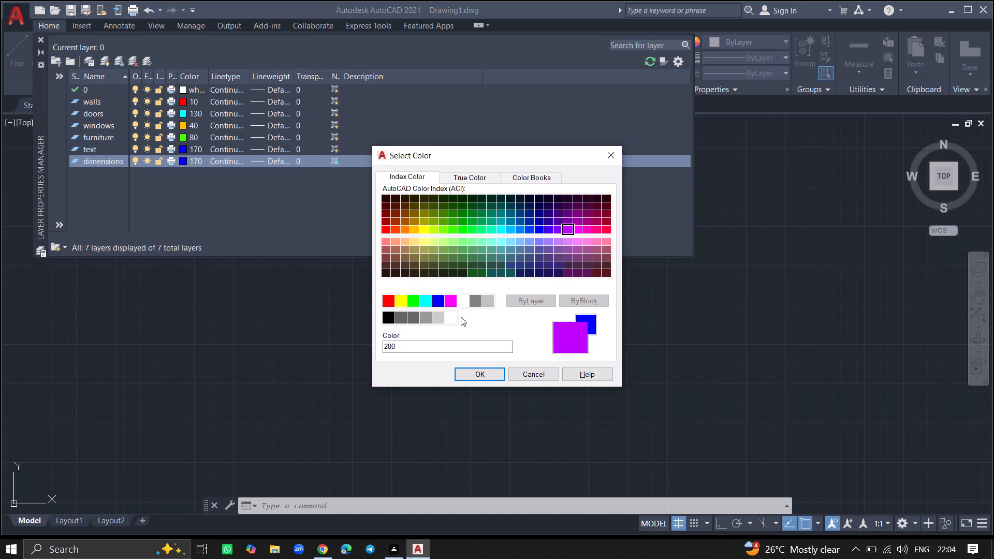
click(425, 228)
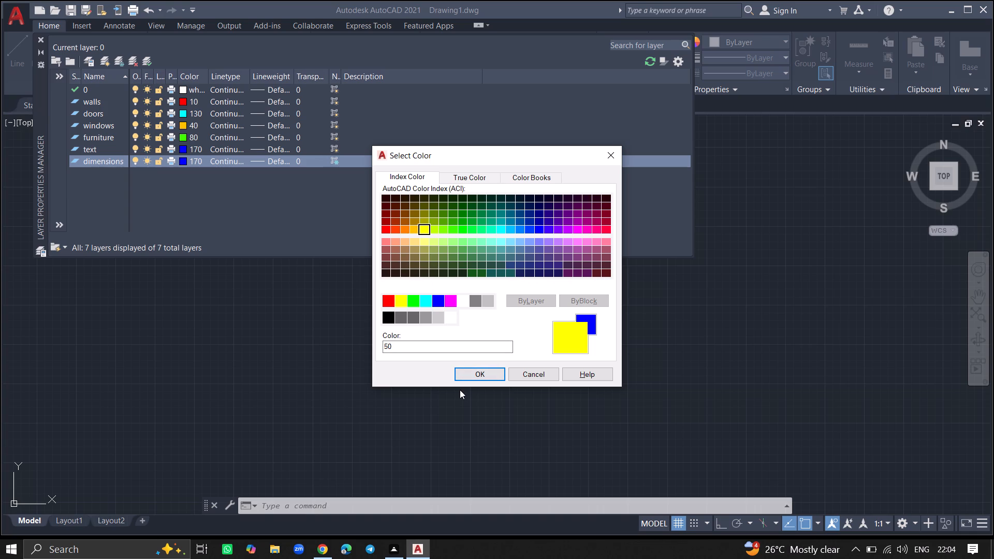
click(465, 372)
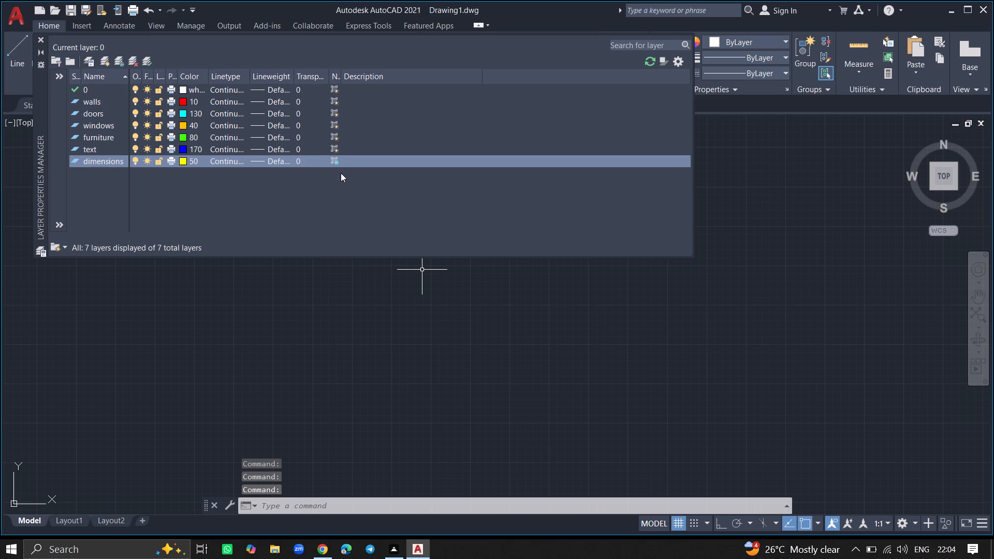
click(334, 159)
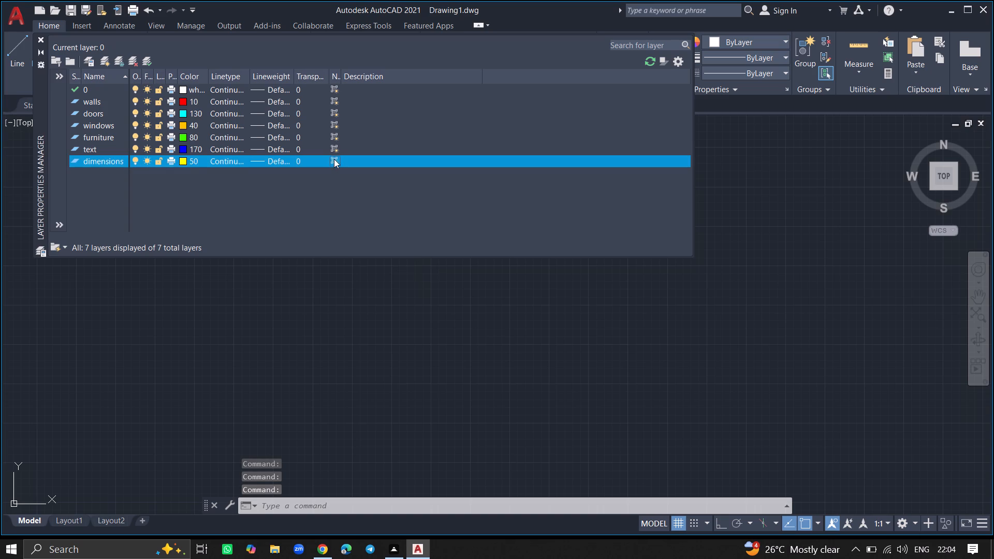
Make walls the current layer and close the layer manager.
double_click(110, 97)
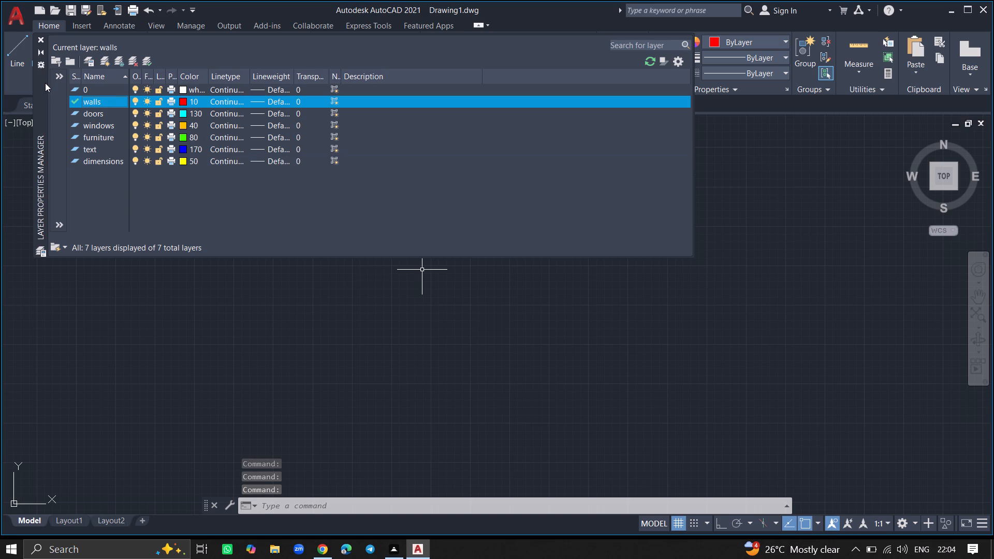
click(37, 37)
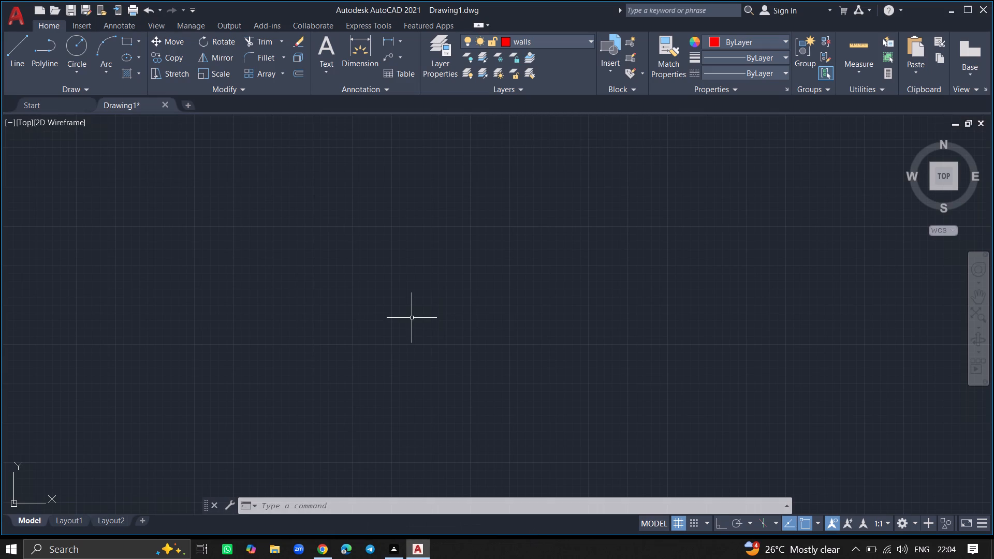
Draw a vertical construction line near the middle of the drawing area, at about X 253'-7".
text(xl)
key(Return)
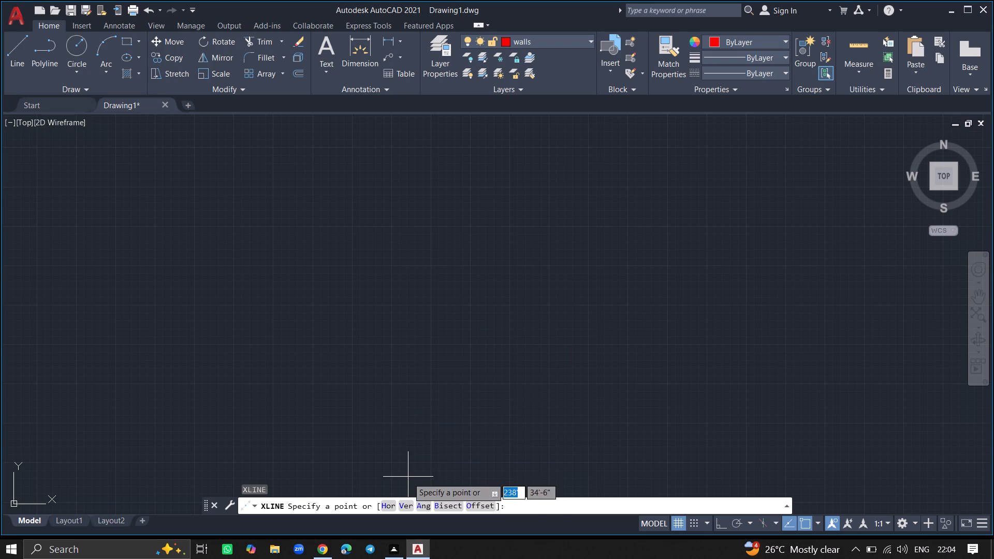
click(408, 503)
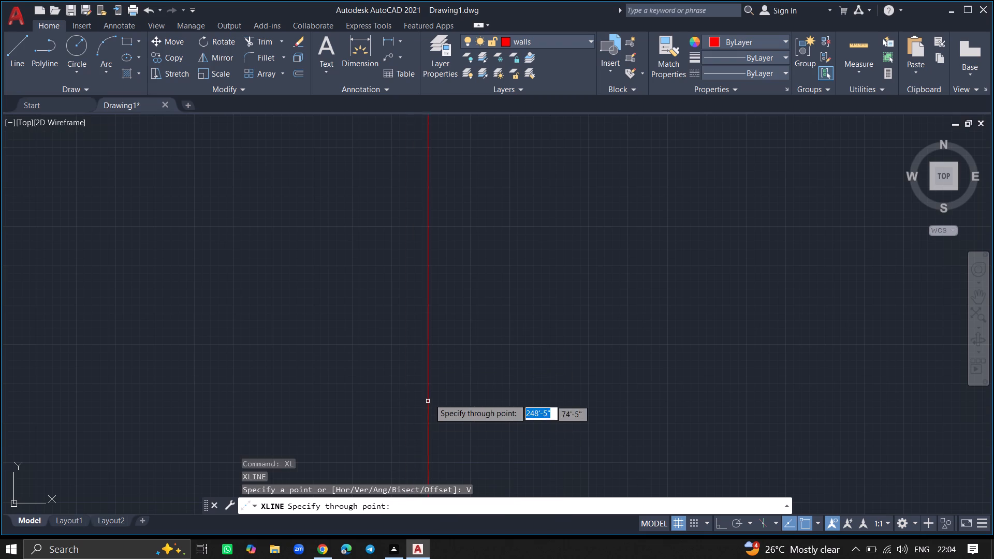
click(437, 389)
key(Return)
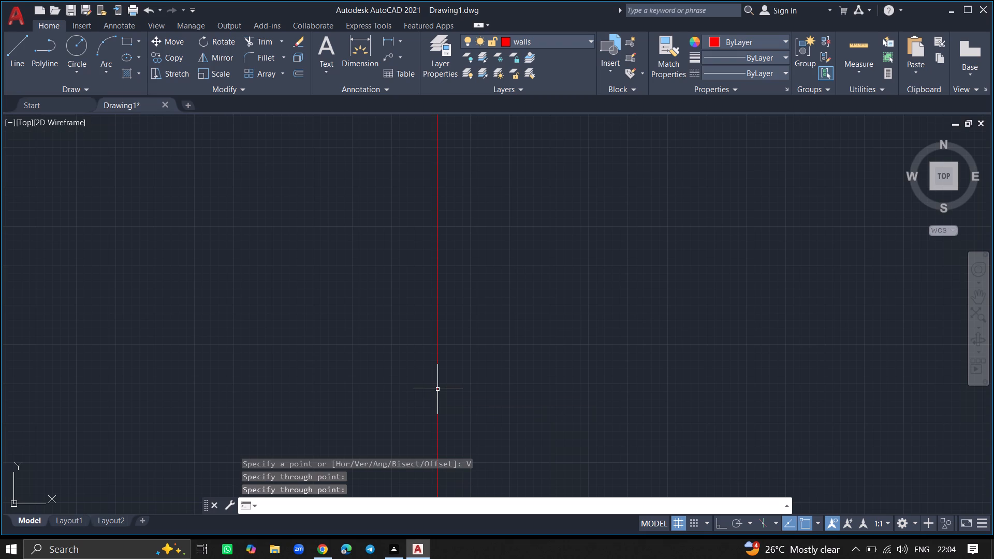
Draw a horizontal construction line crossing the vertical one at about Y 117'-10".
text(xl)
key(Return)
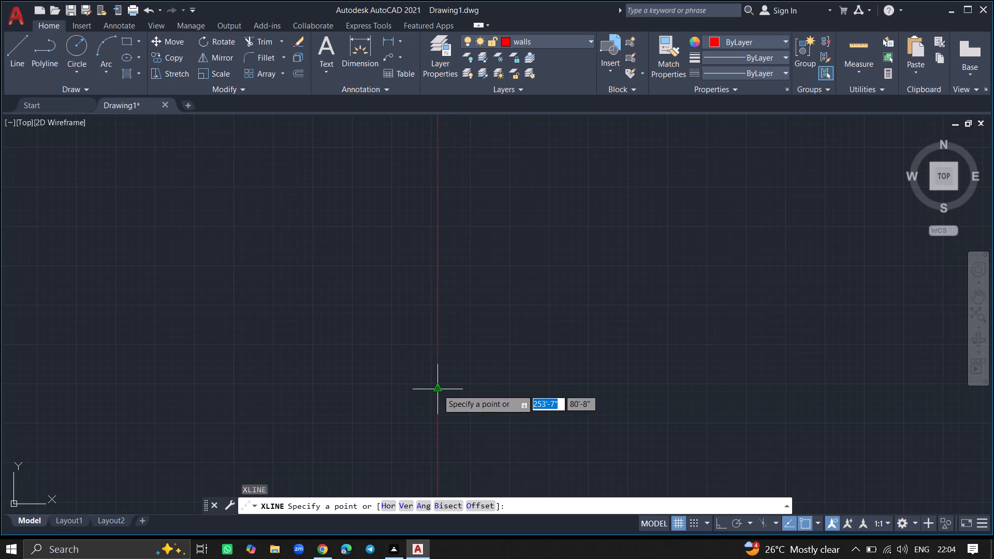
click(386, 506)
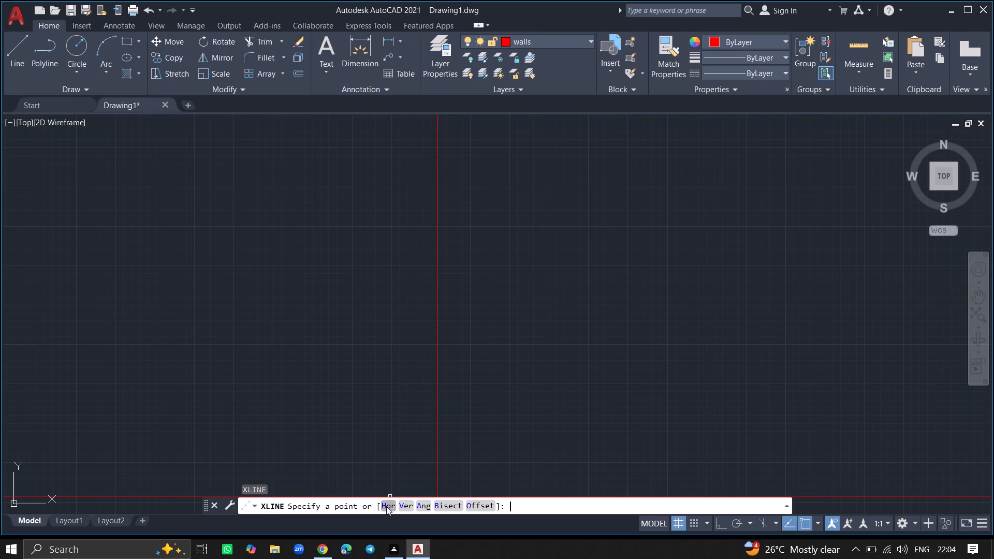
click(436, 319)
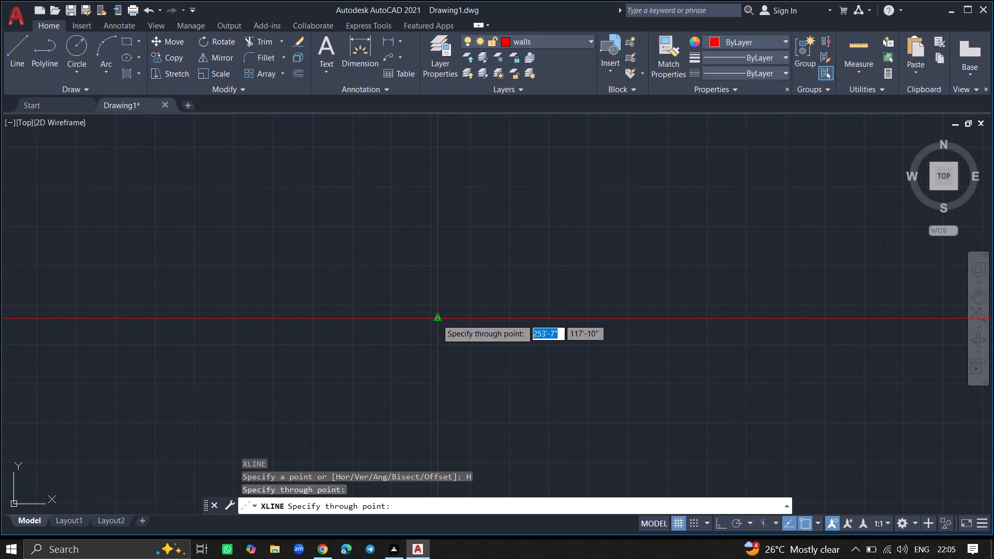
key(Return)
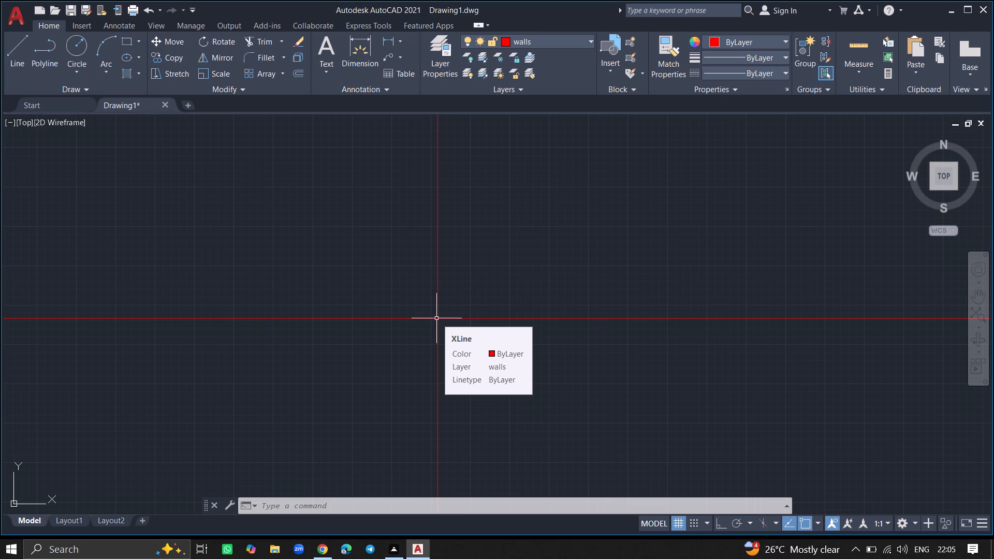
Offset the vertical construction line 9" to its right and the horizontal one 9" downward to form wall thicknesses.
ctrl+scroll(445, 304, up, 2)
ctrl+scroll(420, 361, up, 2)
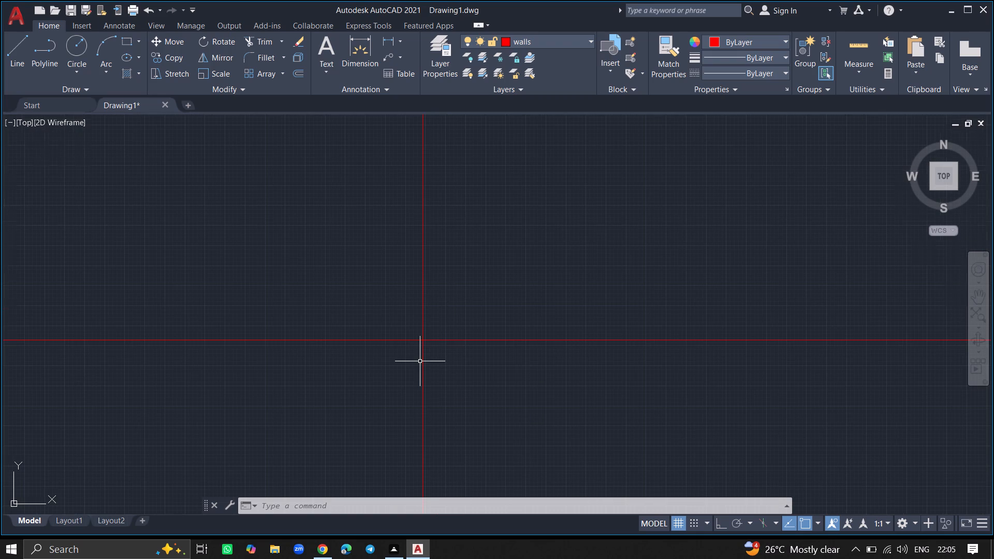
ctrl+scroll(420, 361, up, 1)
text(off)
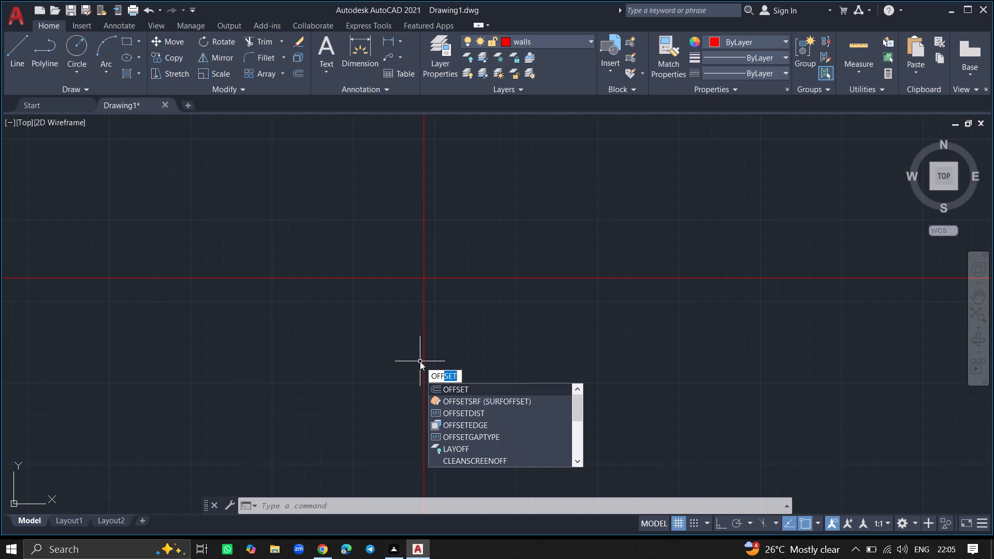
click(450, 392)
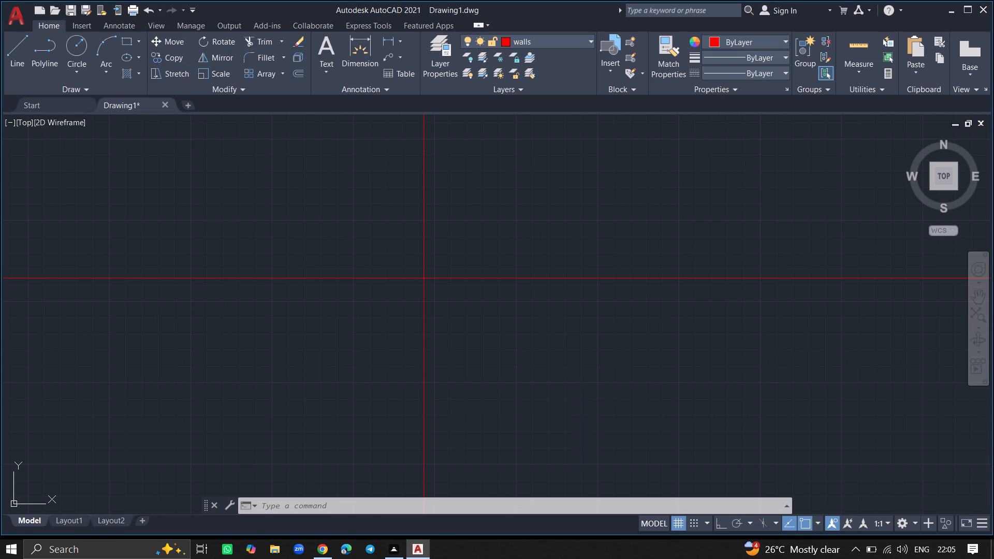
key(9)
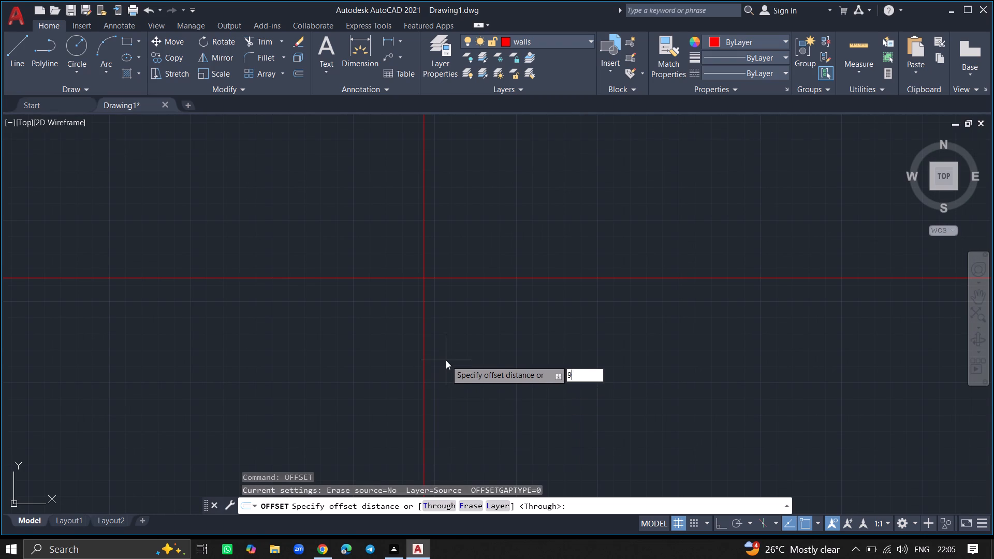
key(shift+quotedbl)
key(Return)
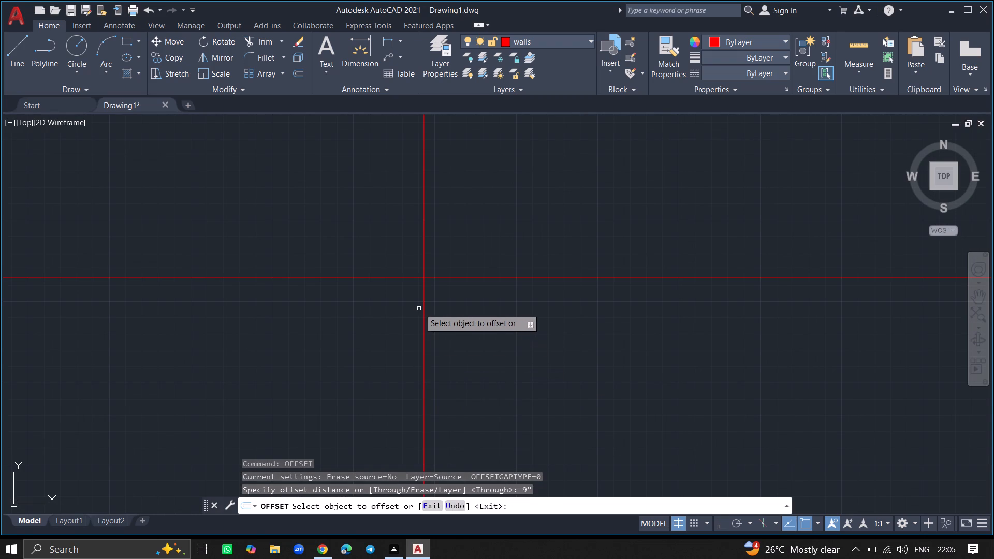
drag(425, 312, 454, 307)
click(454, 307)
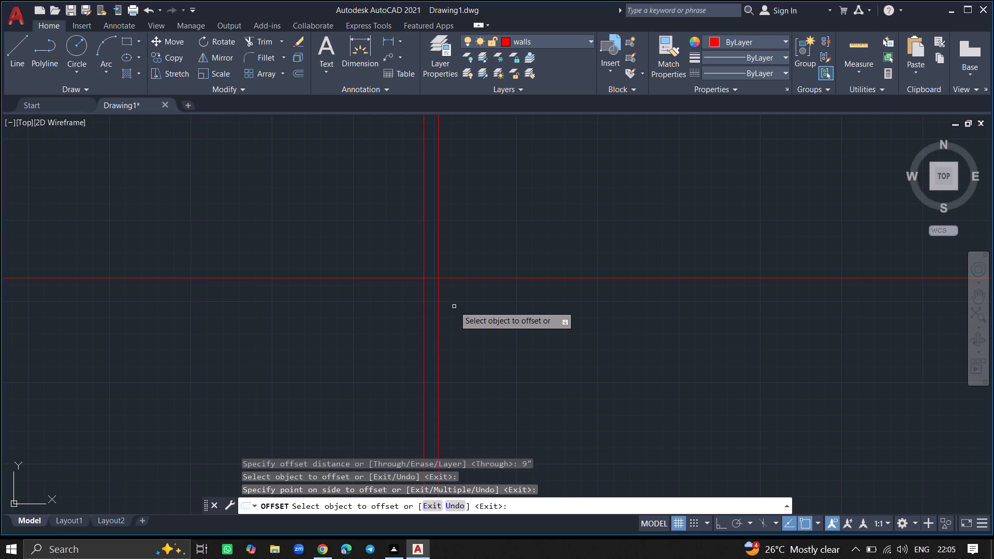
drag(463, 278, 474, 320)
click(474, 320)
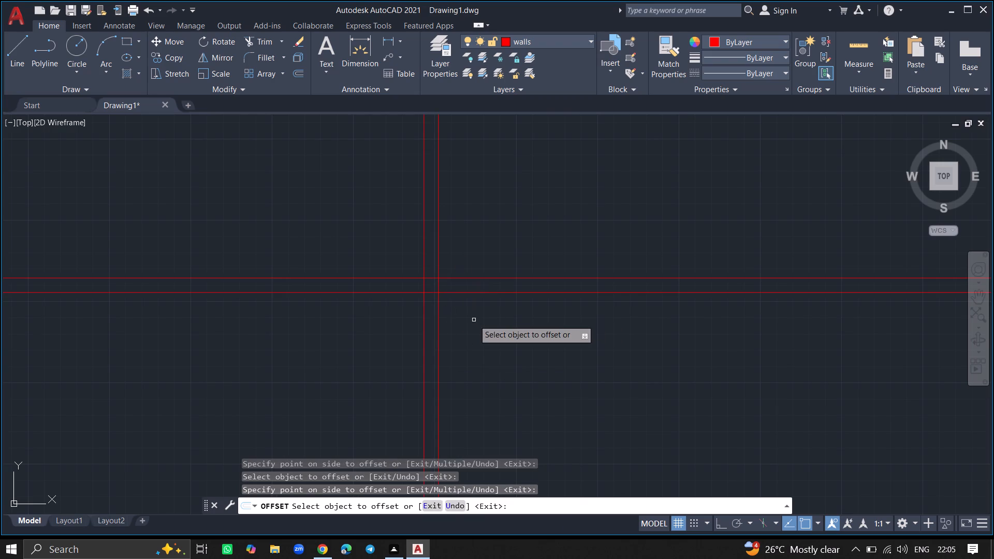
key(Return)
Trim both vertical lines above the upper horizontal line and both horizontal lines left of the verticals, forming the plan's upper-left wall corner.
ctrl+scroll(474, 320, down, 4)
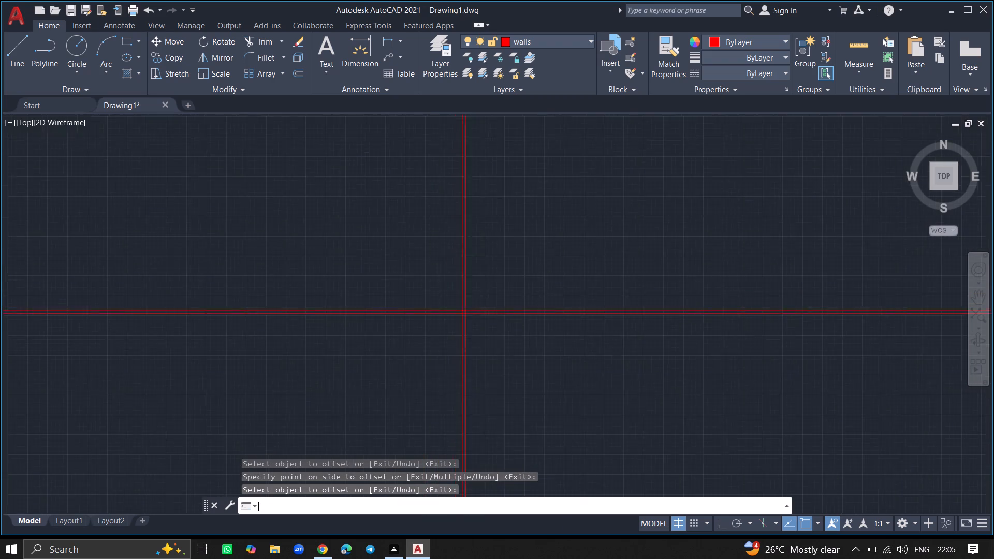
ctrl+scroll(476, 276, up, 3)
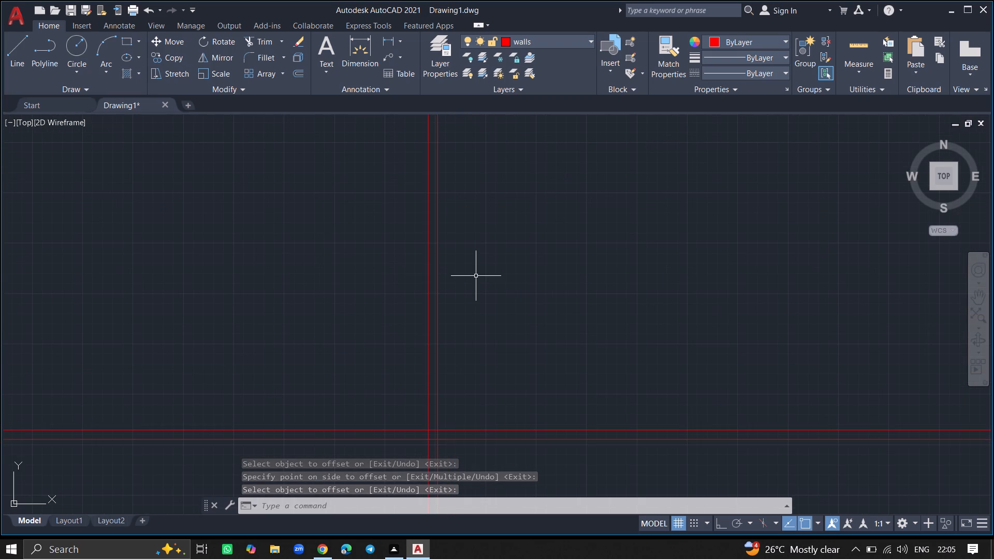
text(trim)
key(Return)
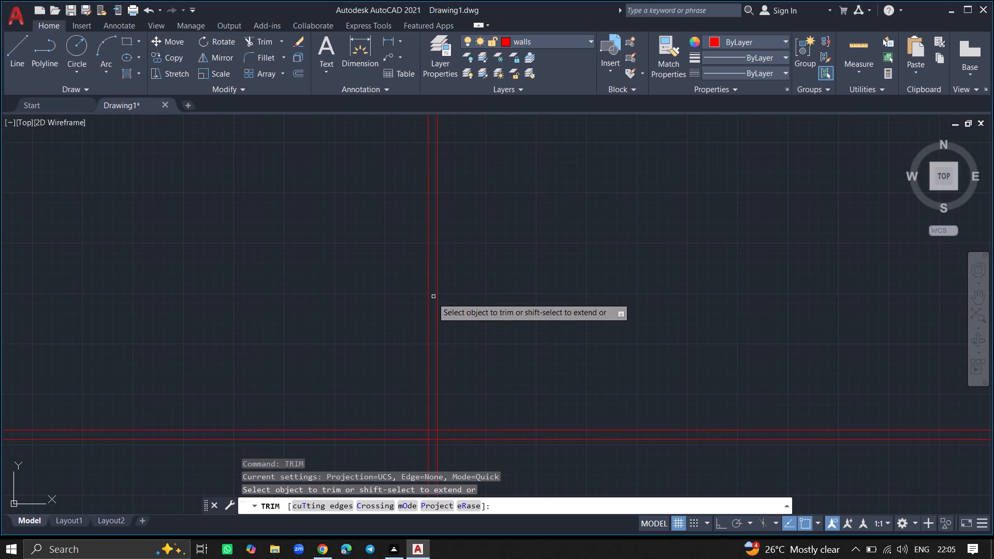
click(428, 300)
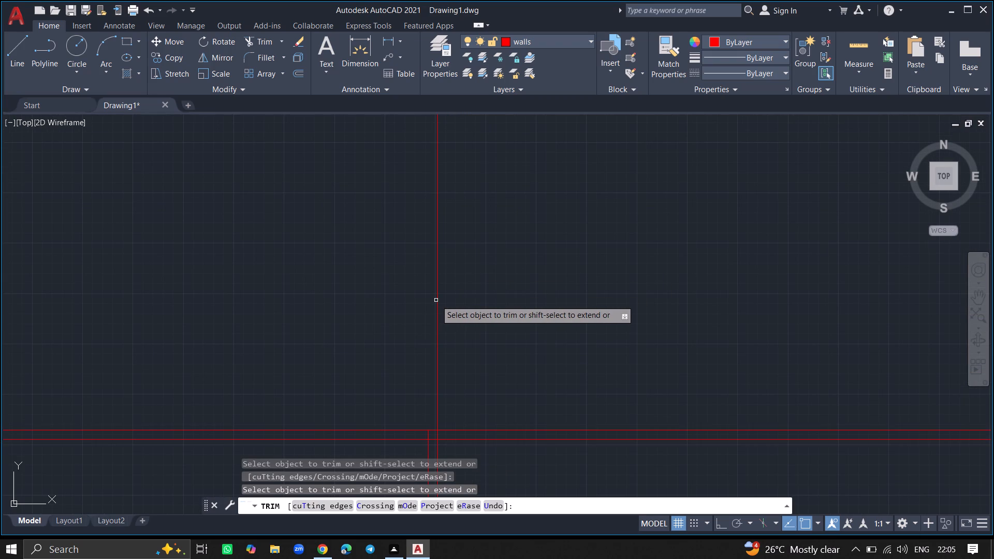
click(436, 300)
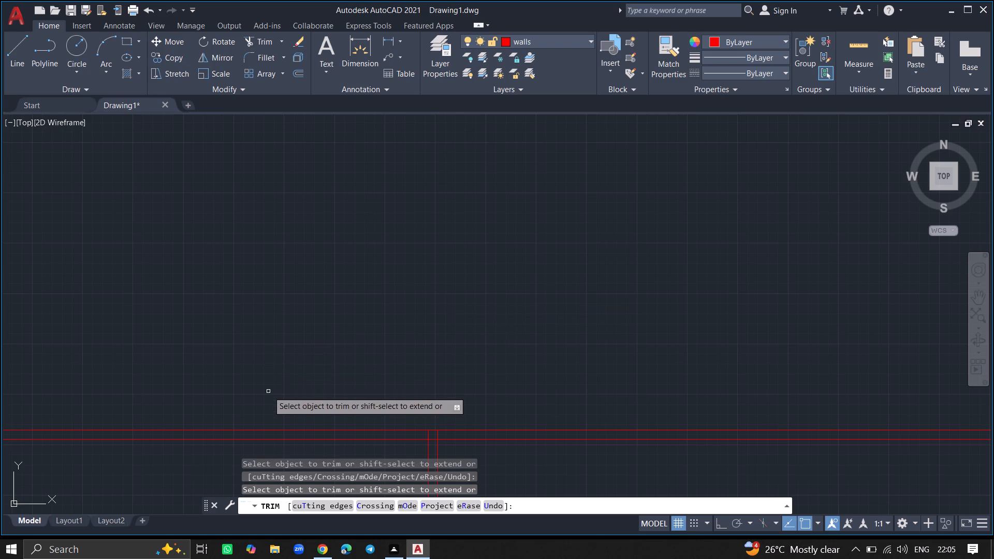
click(272, 430)
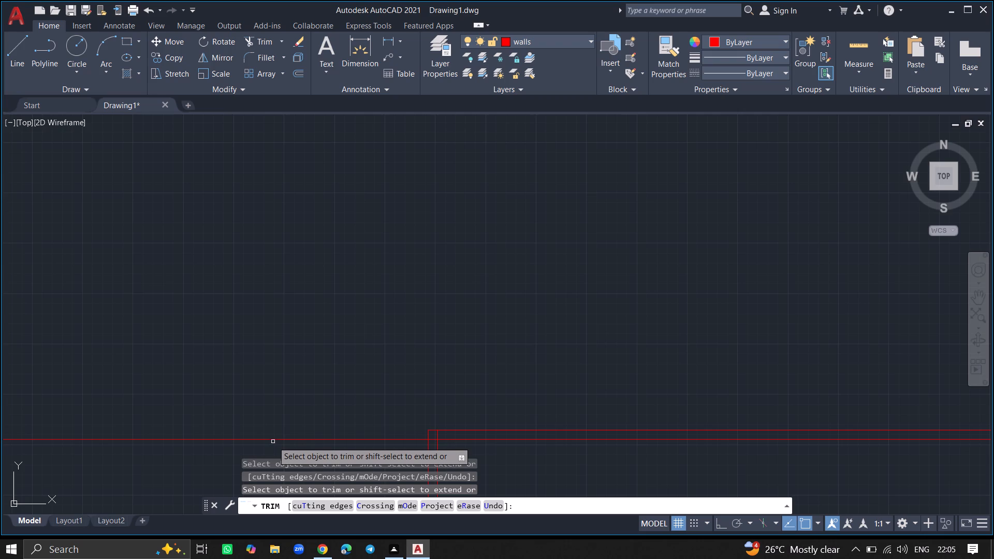
click(272, 439)
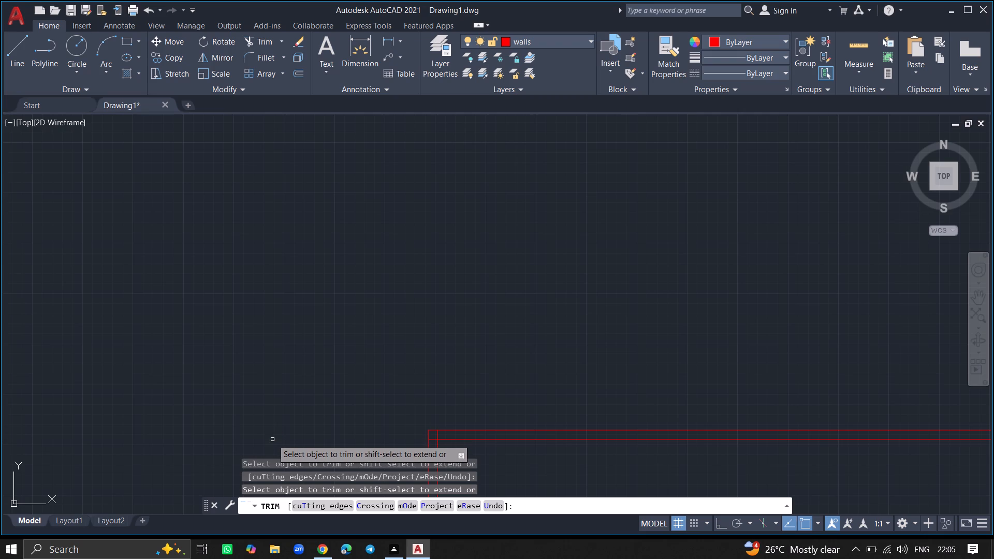
key(Return)
Offset the inner vertical line of the left wall 12' to the right to set the first room's width.
ctrl+scroll(272, 439, down, 5)
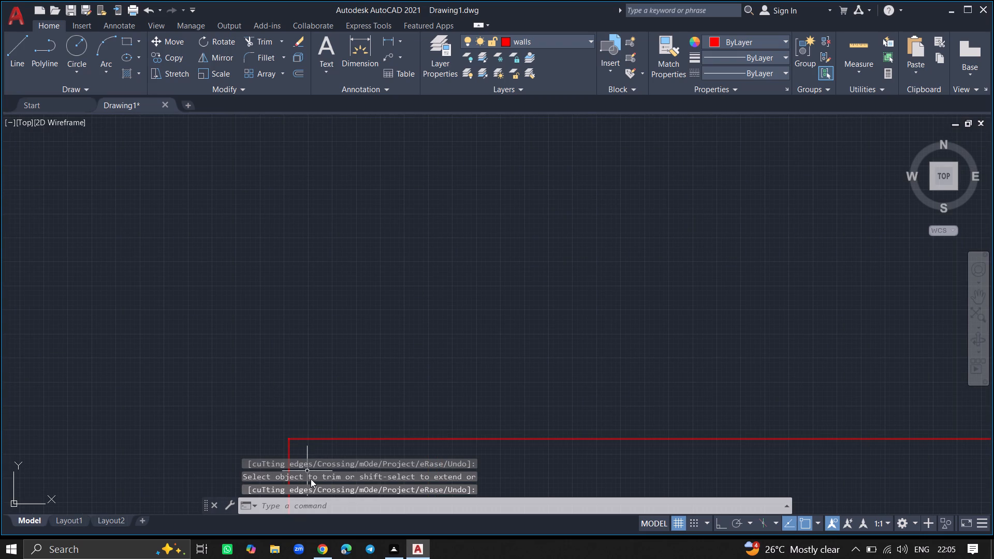
ctrl+scroll(315, 453, up, 7)
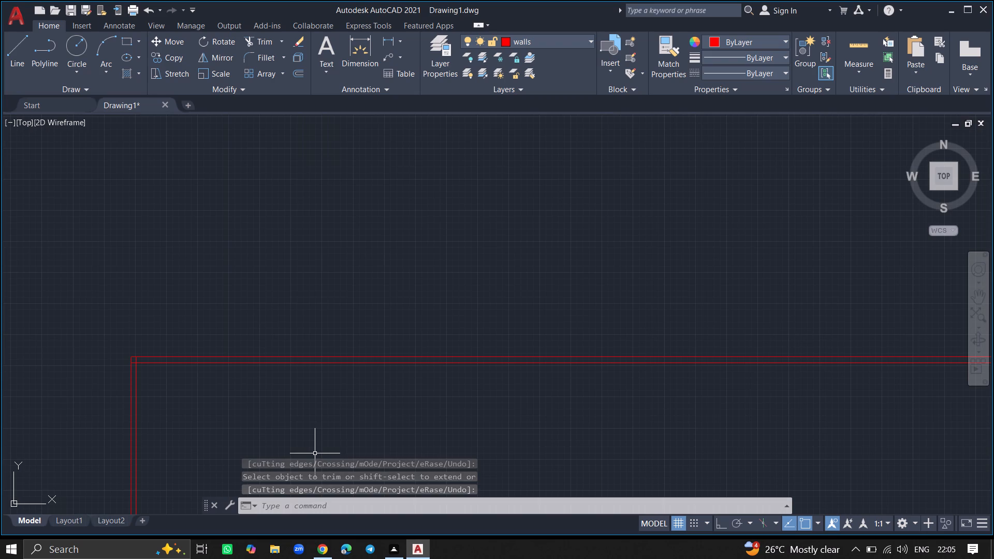
ctrl+scroll(286, 405, up, 2)
ctrl+scroll(283, 379, down, 5)
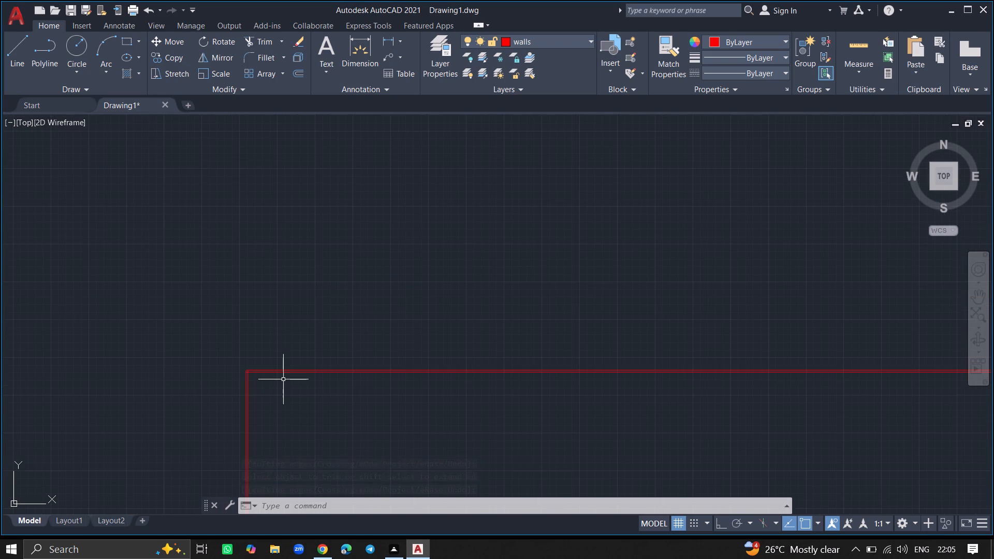
ctrl+scroll(271, 395, up, 5)
ctrl+scroll(251, 377, down, 2)
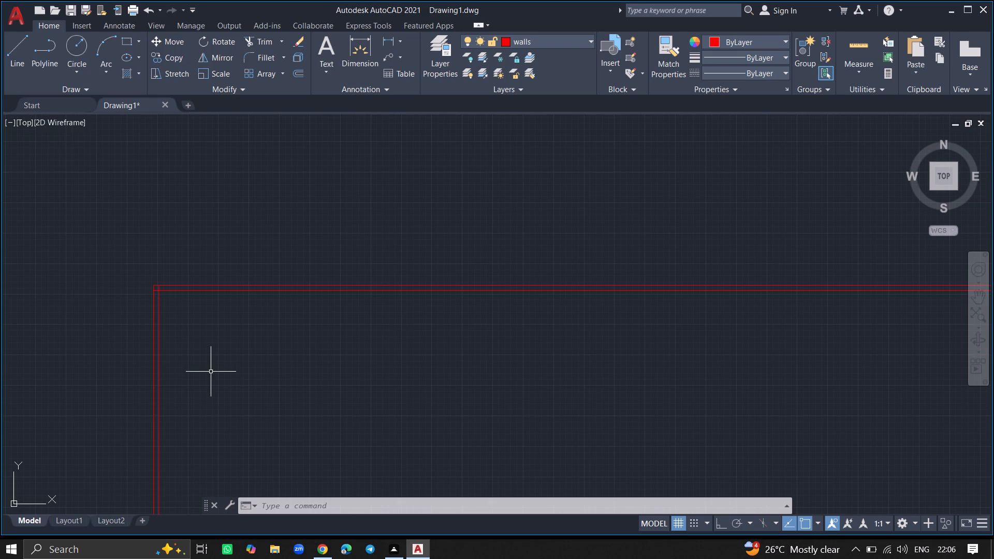
key(o)
text(ff)
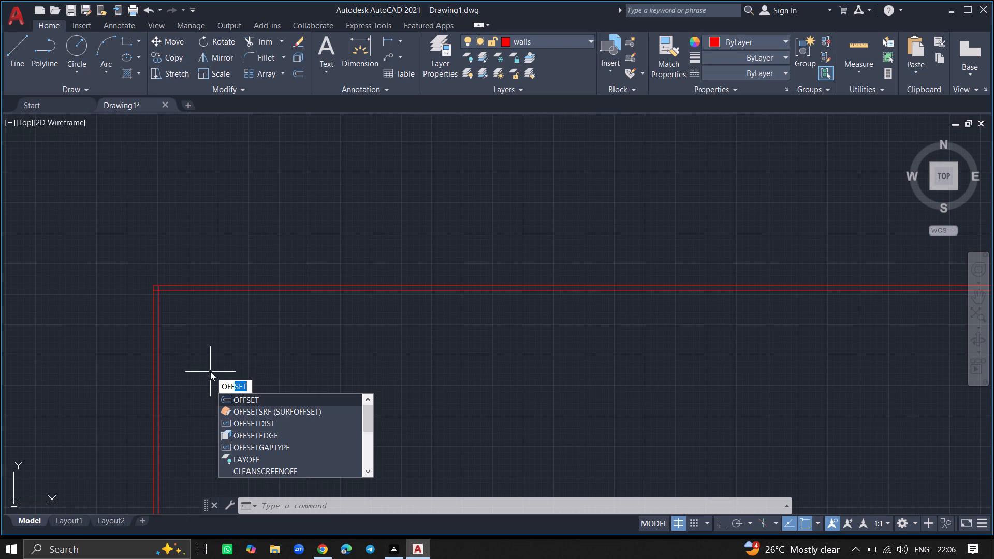
click(229, 395)
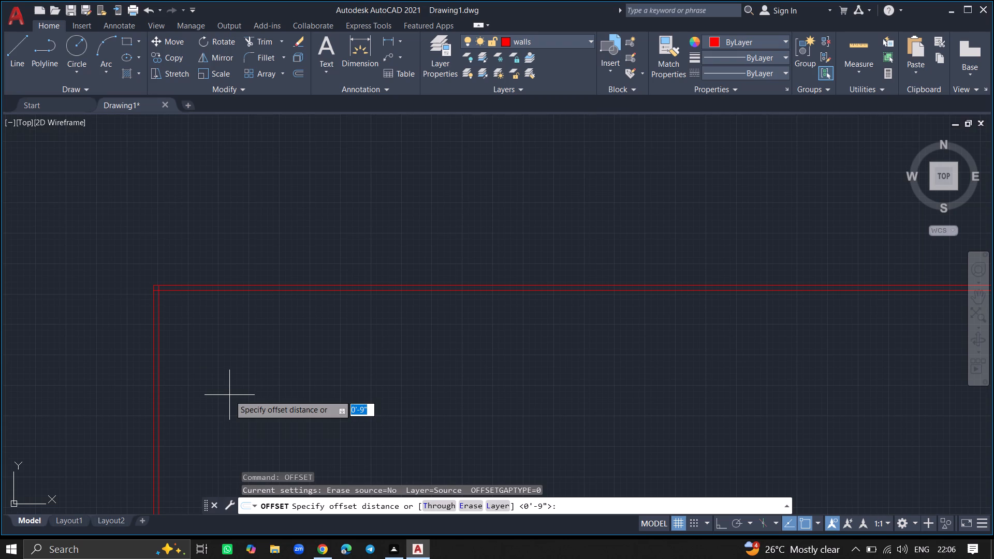
text(12')
key(Return)
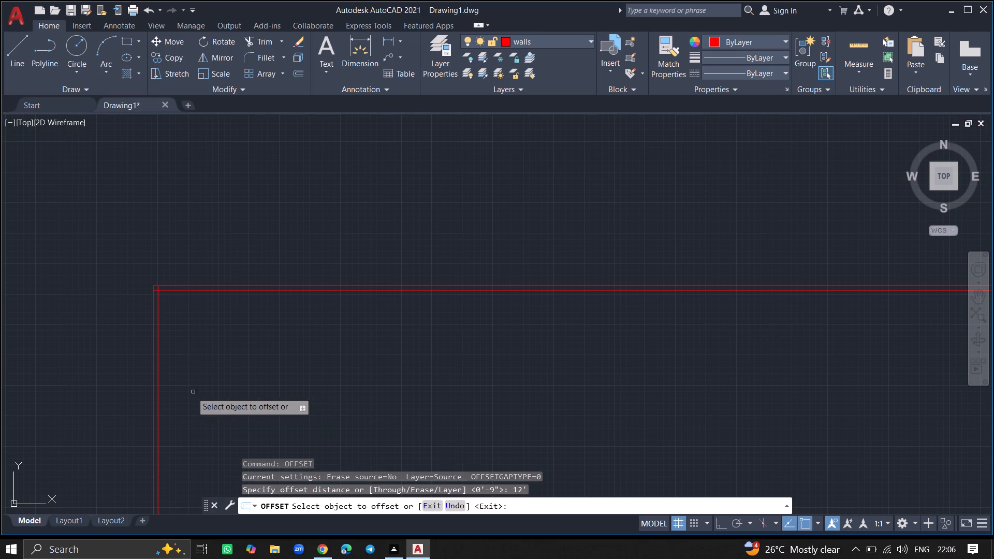
drag(159, 400, 203, 396)
click(203, 396)
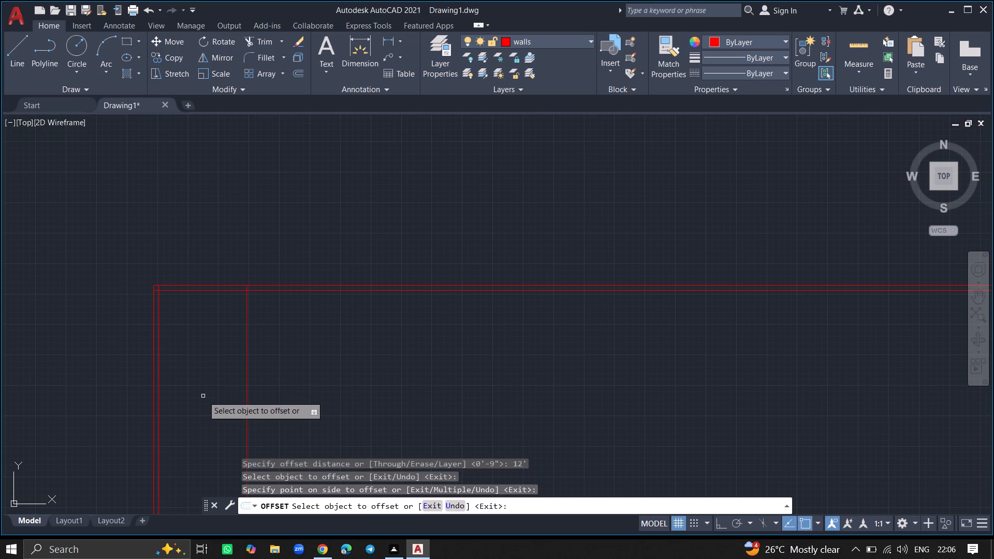
key(Return)
Offset the new vertical room line 9" to the right to give the partition wall its thickness.
ctrl+scroll(236, 393, up, 2)
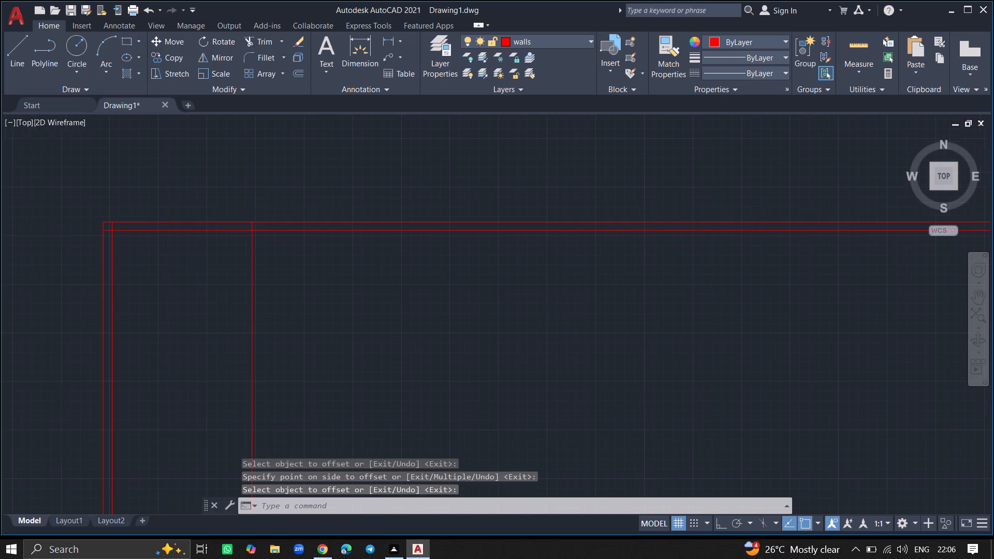
text(off)
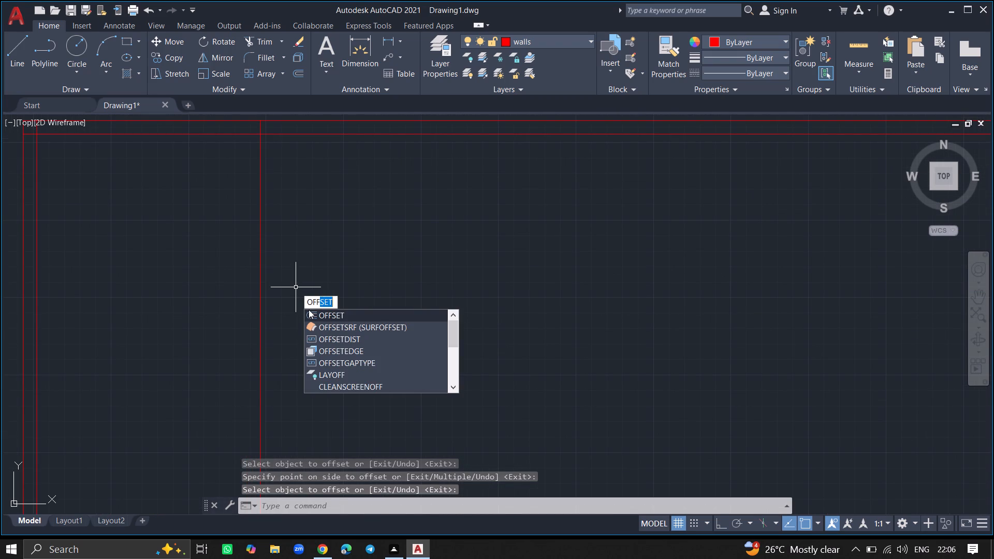
click(309, 311)
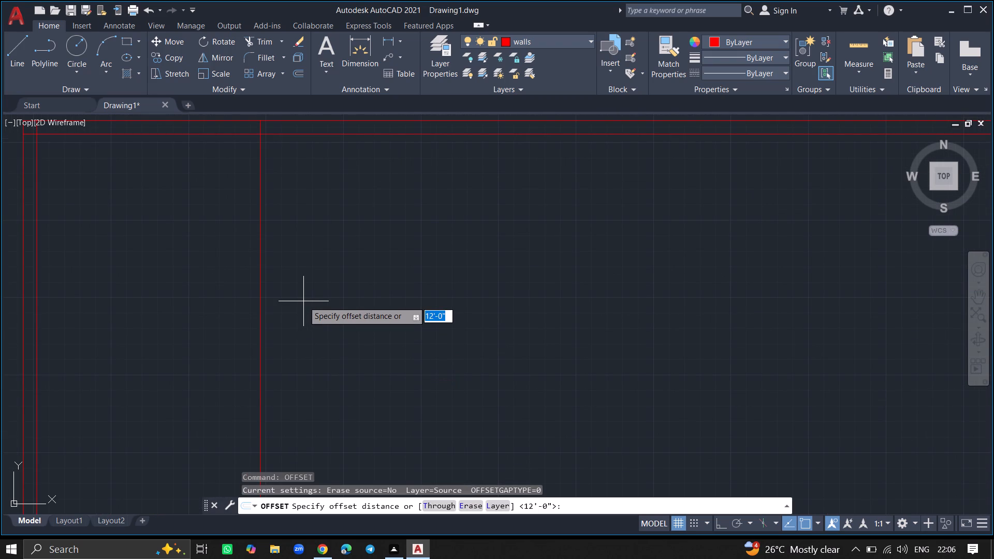
key(9)
key(shift+quotedbl)
key(Return)
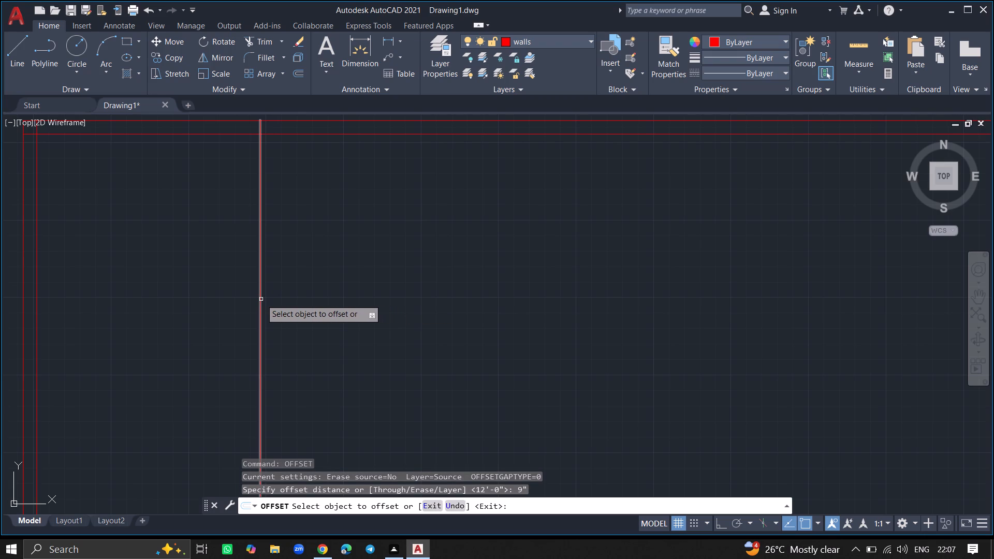
drag(261, 299, 308, 308)
click(308, 308)
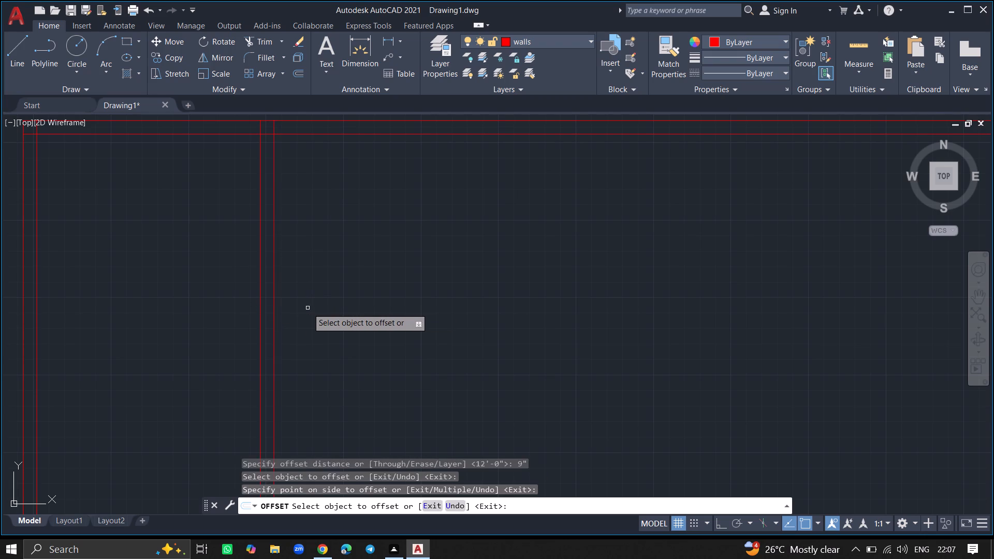
key(Return)
Offset the inner horizontal line of the top wall 11' downward to set the first room's depth.
ctrl+scroll(308, 308, down, 6)
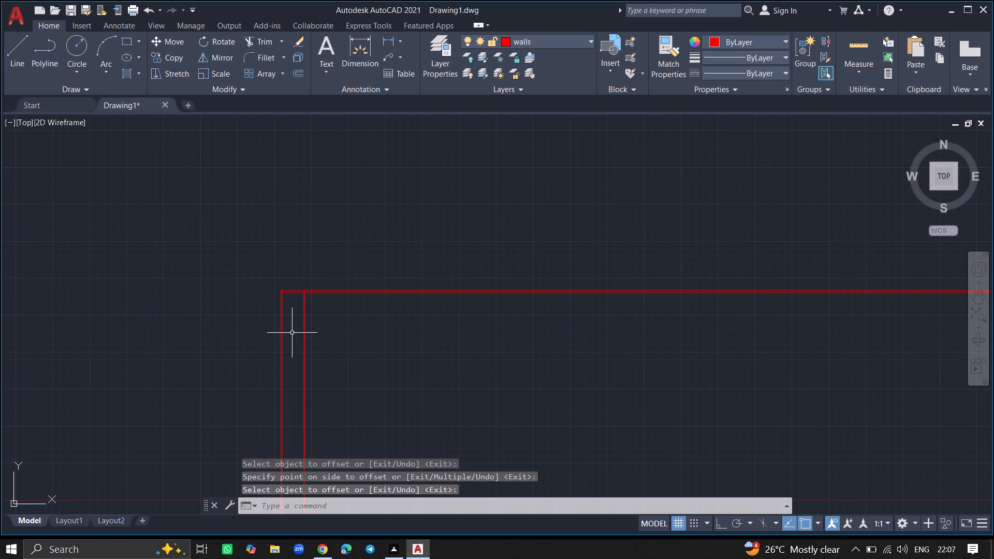
ctrl+scroll(293, 333, up, 3)
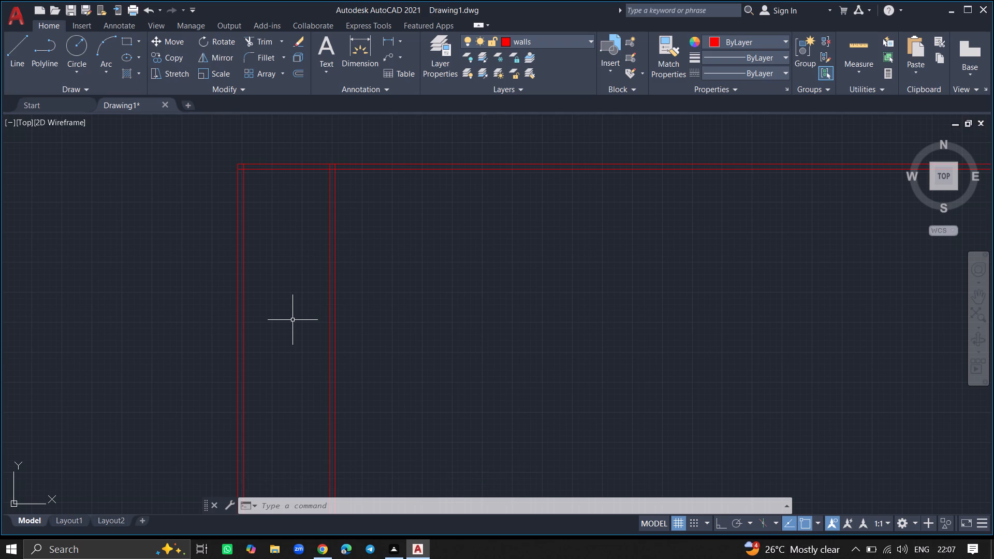
text(off)
text(set)
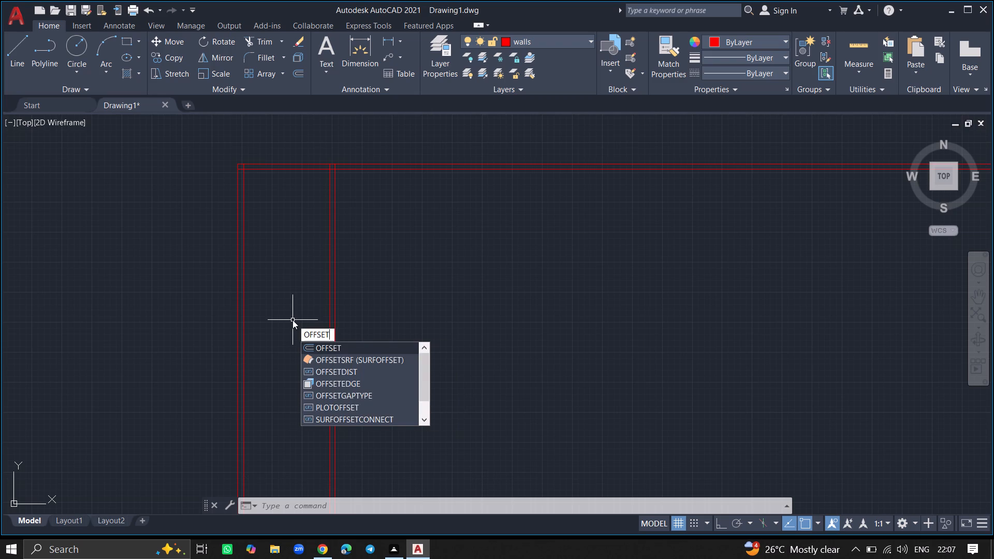
key(Return)
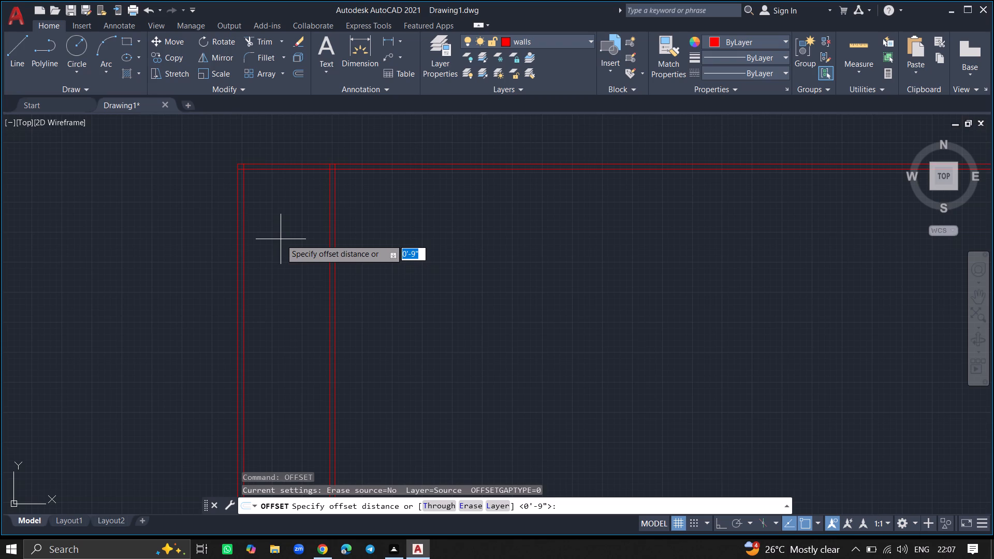
text(11)
key(apostrophe)
key(Return)
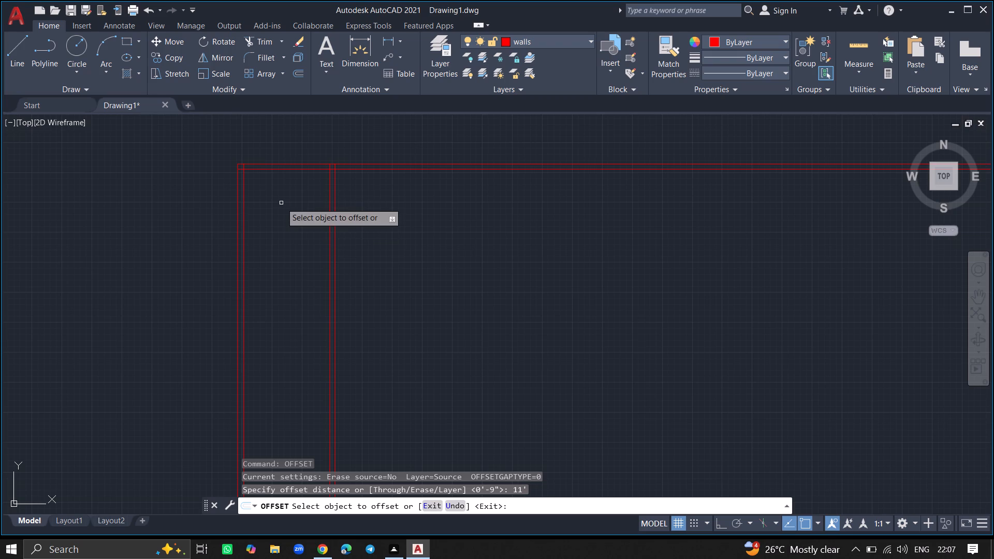
drag(281, 169, 280, 213)
click(280, 213)
key(Return)
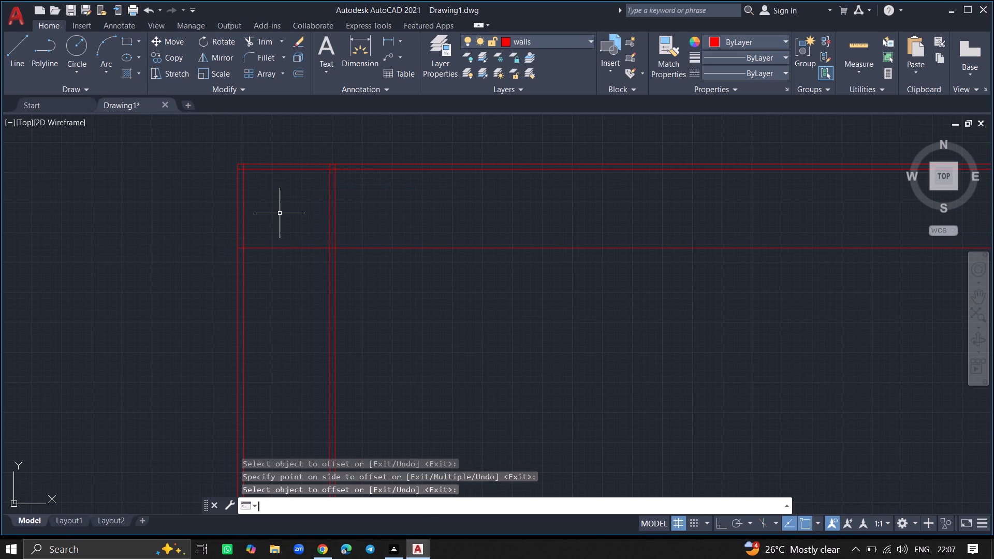
Offset the new horizontal room line 9" downward to form the thickness of the room's lower wall.
ctrl+scroll(266, 277, up, 3)
ctrl+scroll(263, 254, down, 3)
text(offset)
key(Return)
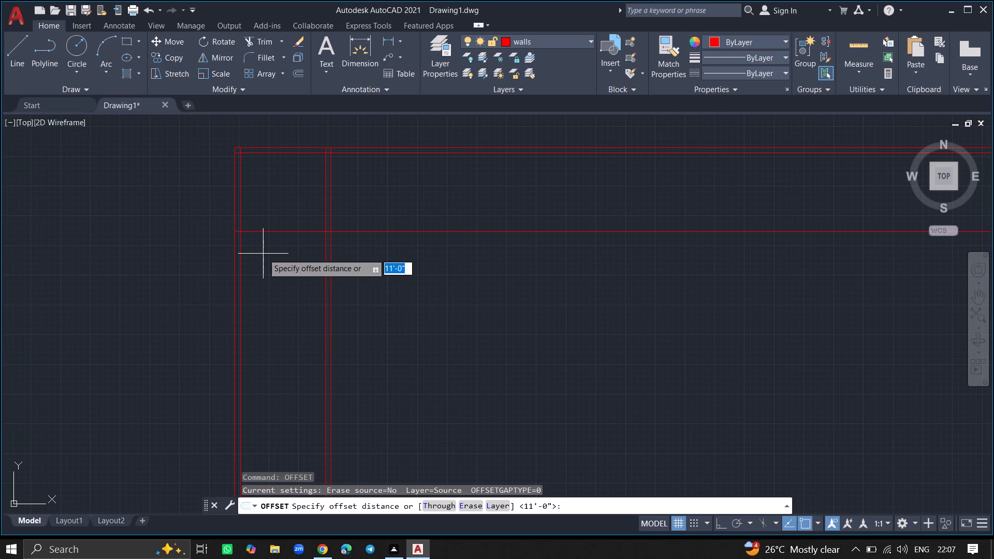
key(9)
key(shift+quotedbl)
key(Return)
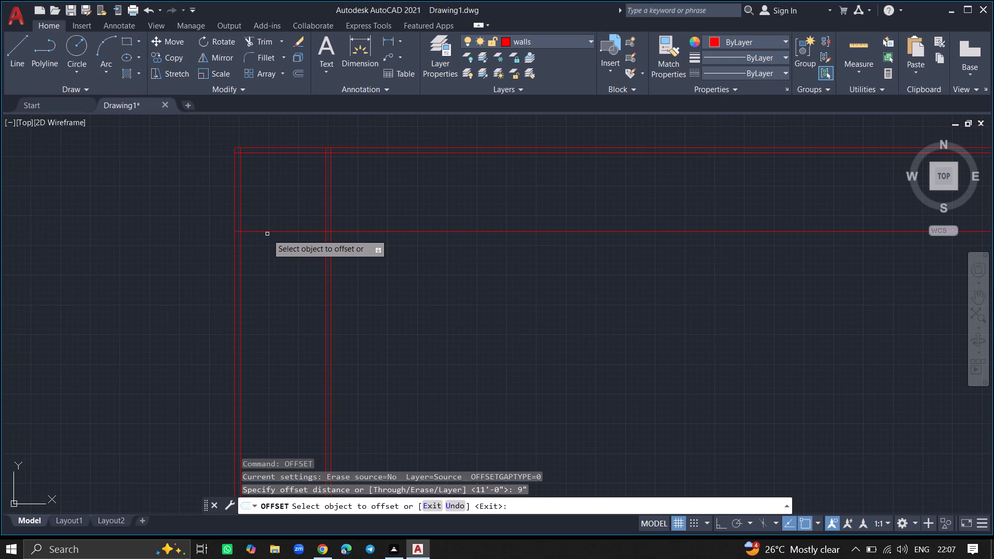
click(267, 231)
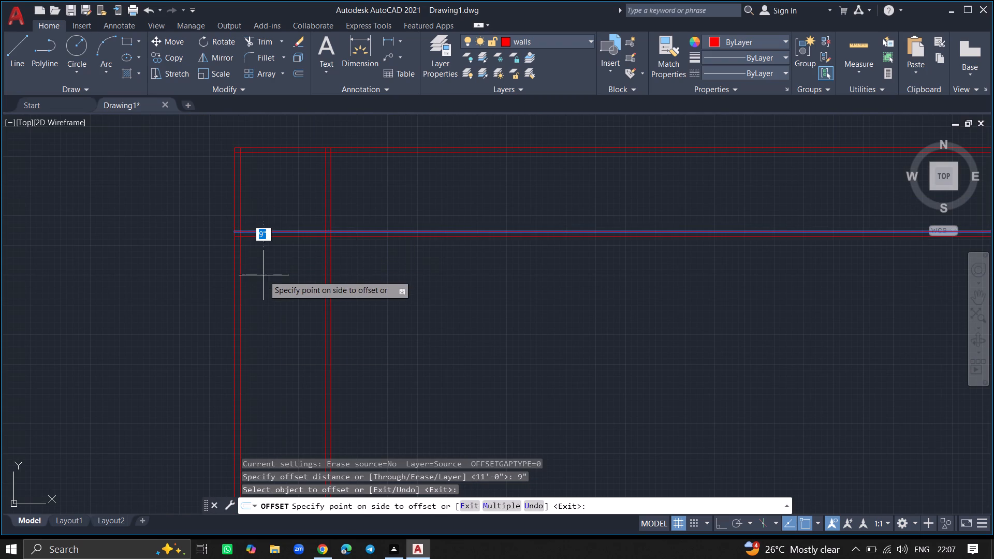
click(264, 275)
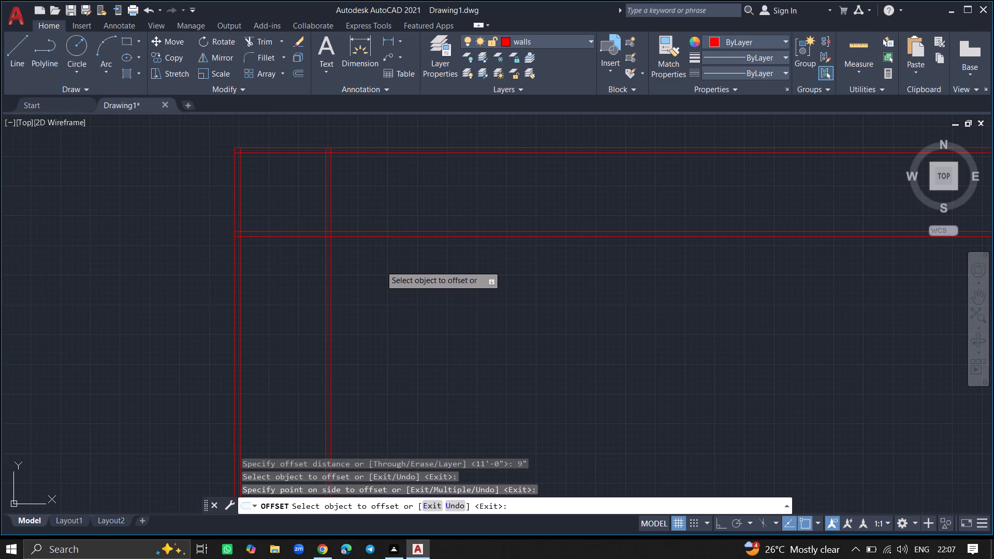
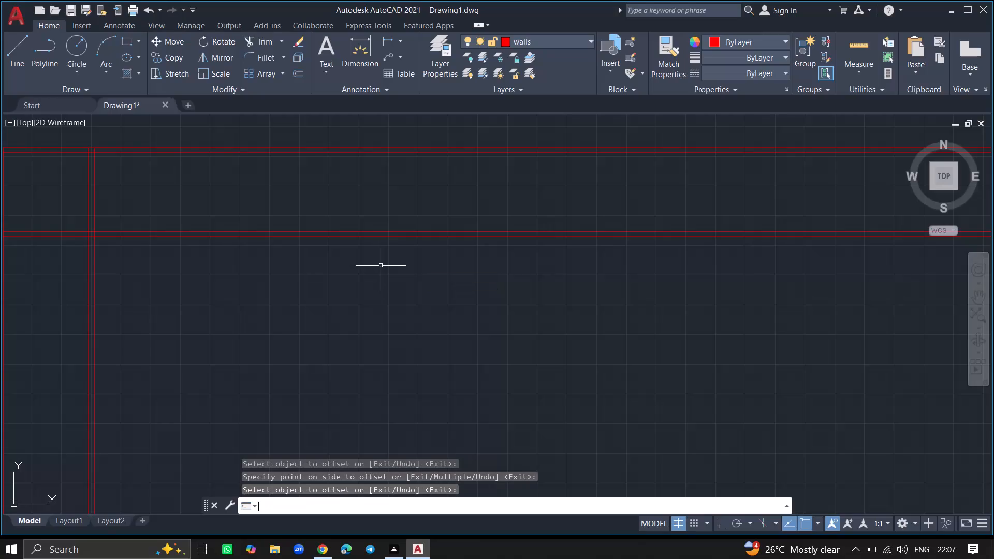
Trim both horizontal lines of the first room's lower wall where they extend right past the partition wall.
ctrl+scroll(308, 284, down, 2)
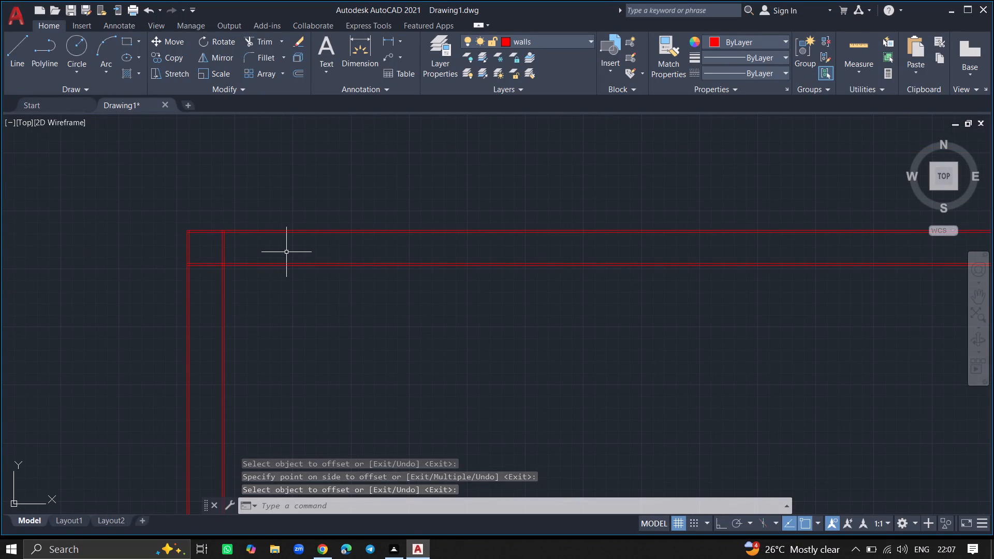
ctrl+scroll(286, 252, up, 1)
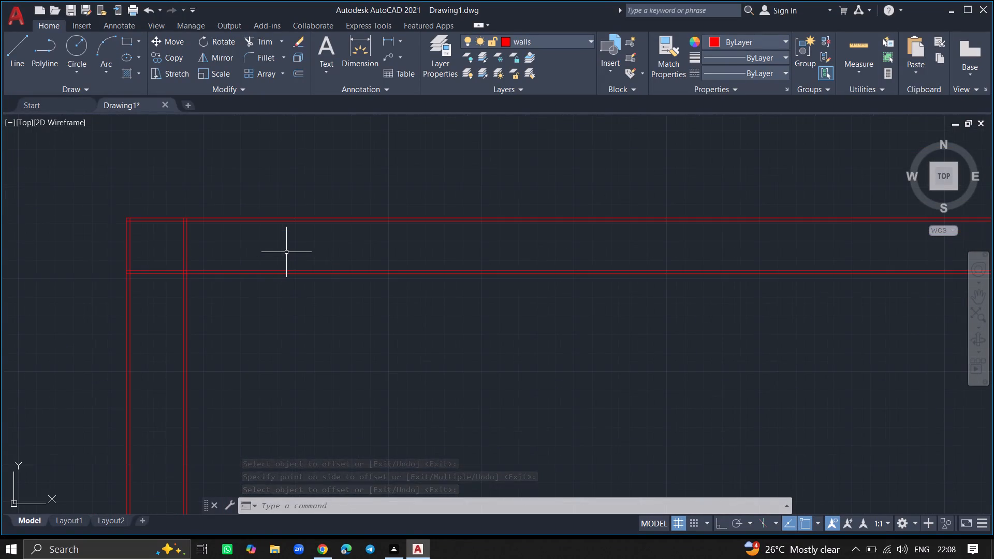
ctrl+scroll(241, 285, up, 2)
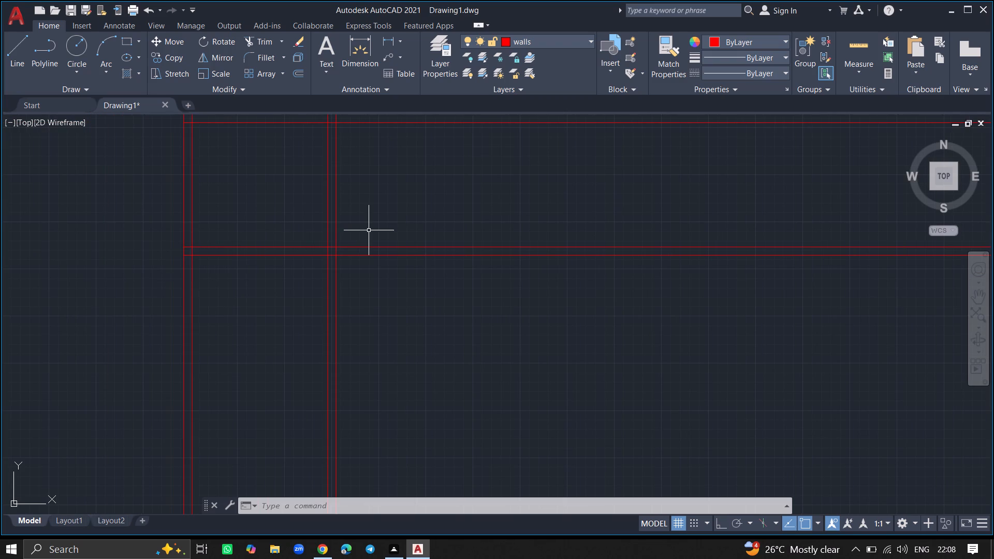
text(trim)
key(Return)
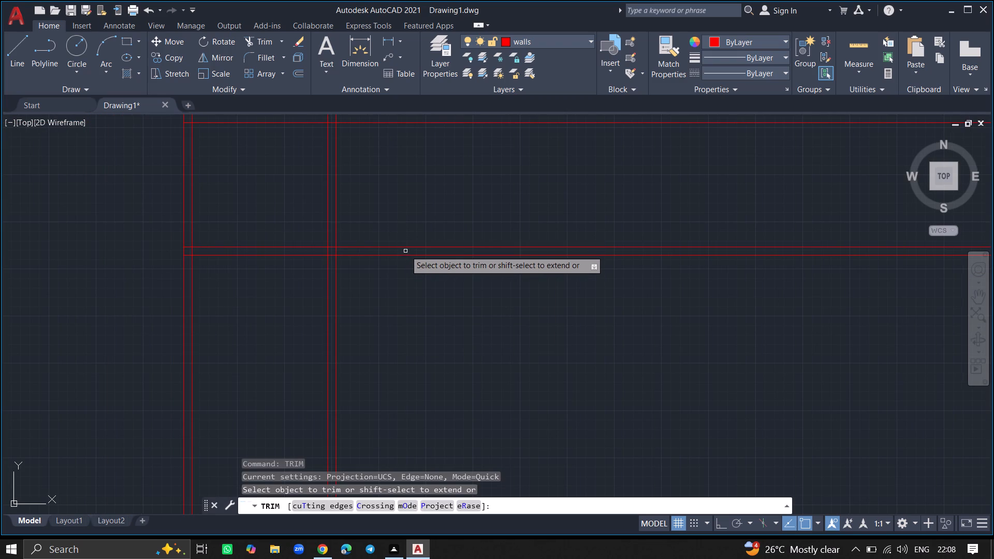
click(406, 245)
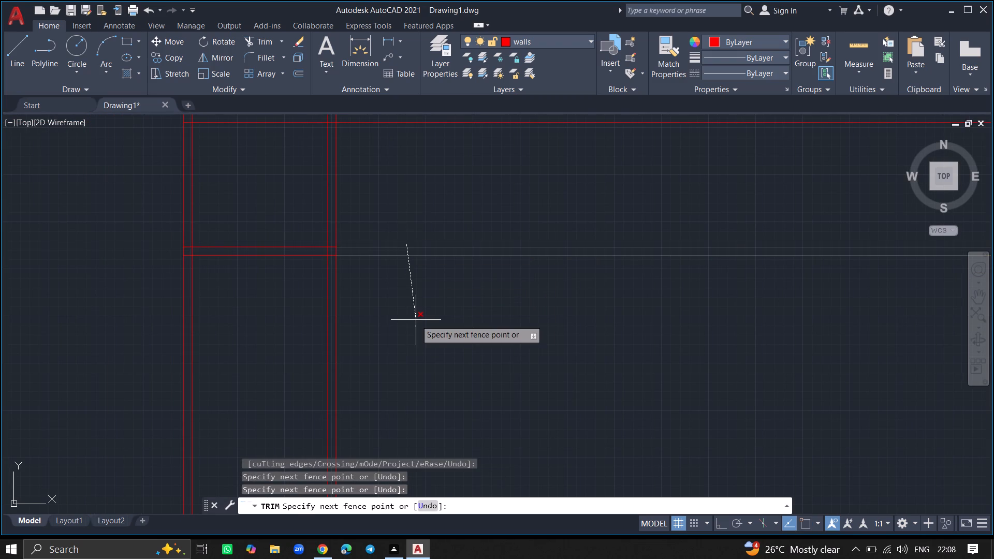
click(416, 320)
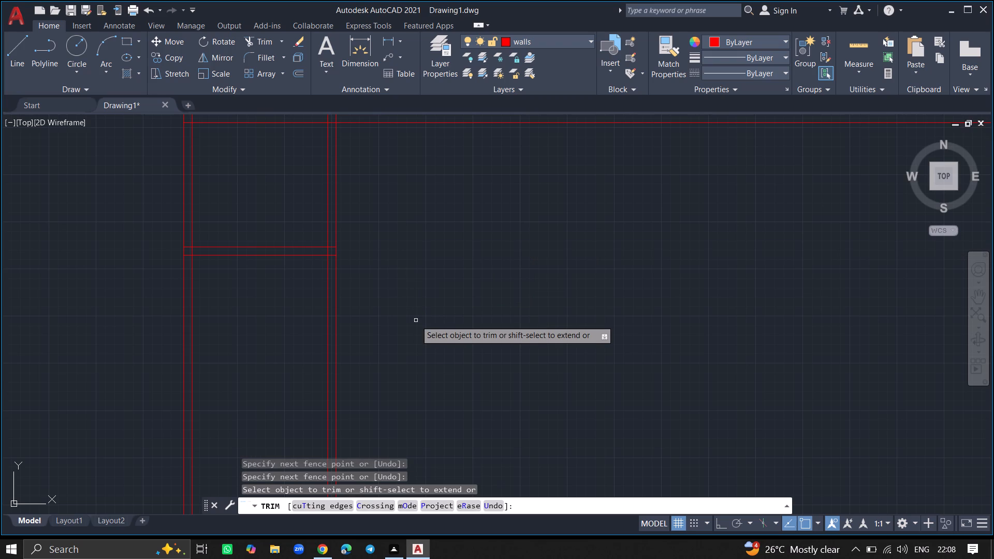
key(Return)
Trim both vertical partition lines below the first room's lower wall to close the room's corner.
ctrl+scroll(416, 320, down, 3)
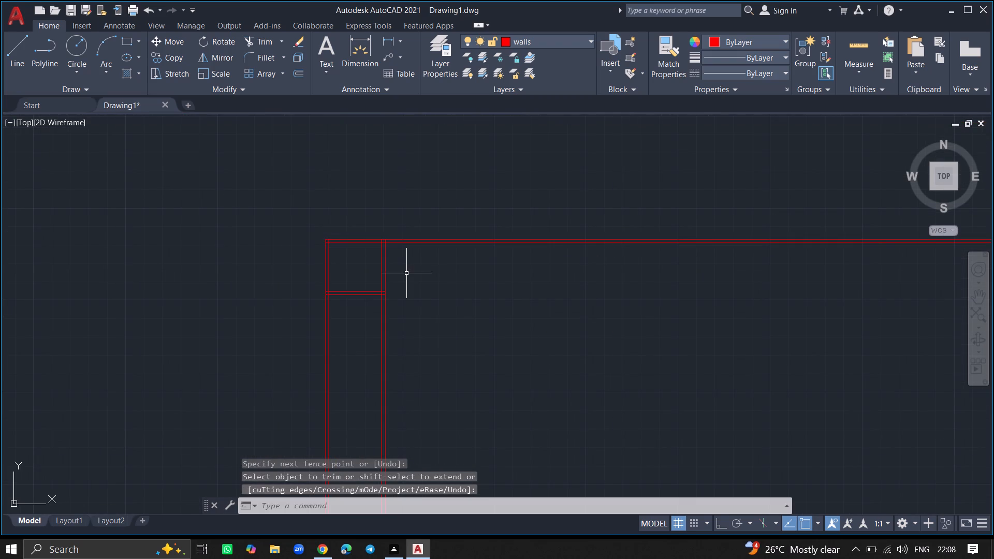
ctrl+scroll(406, 273, up, 2)
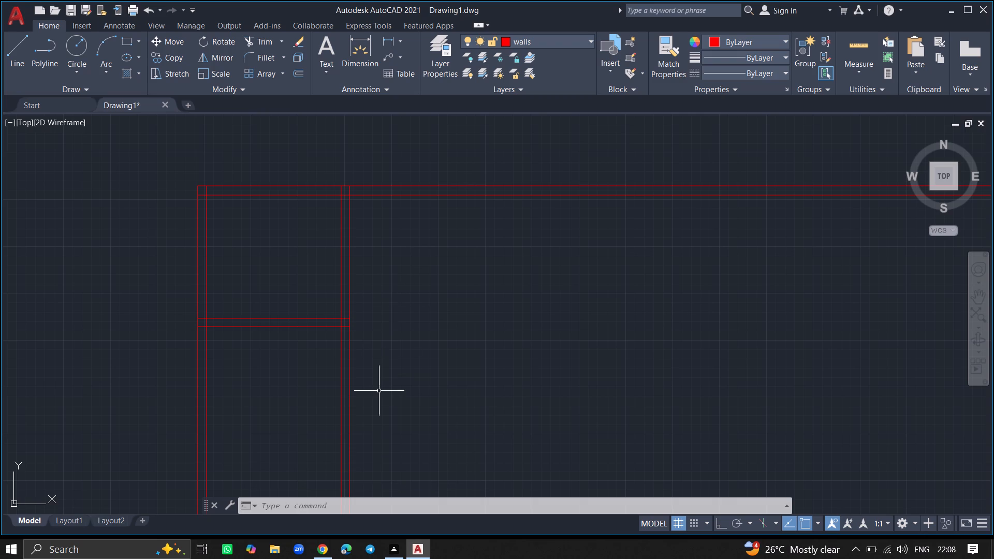
text(trim)
key(Return)
click(350, 401)
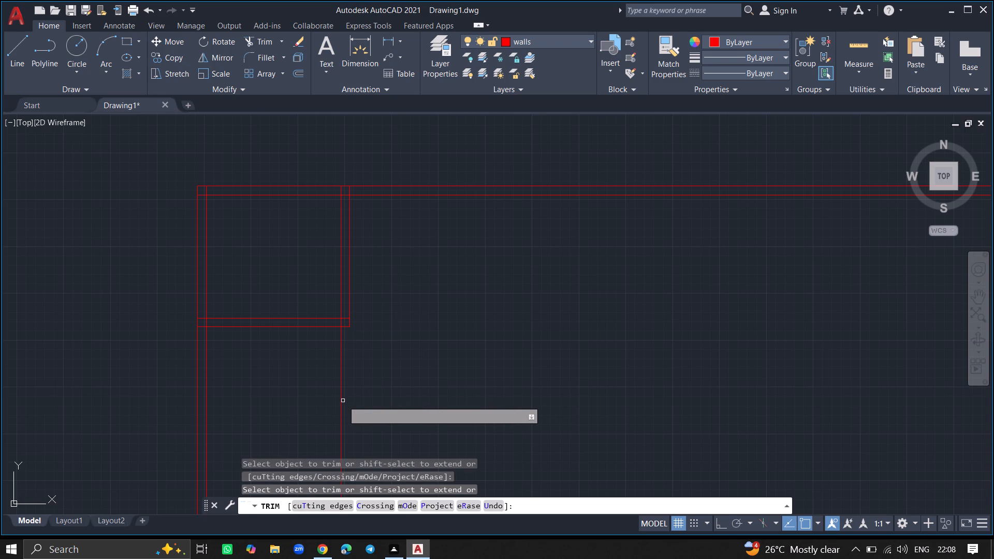
click(340, 401)
key(Return)
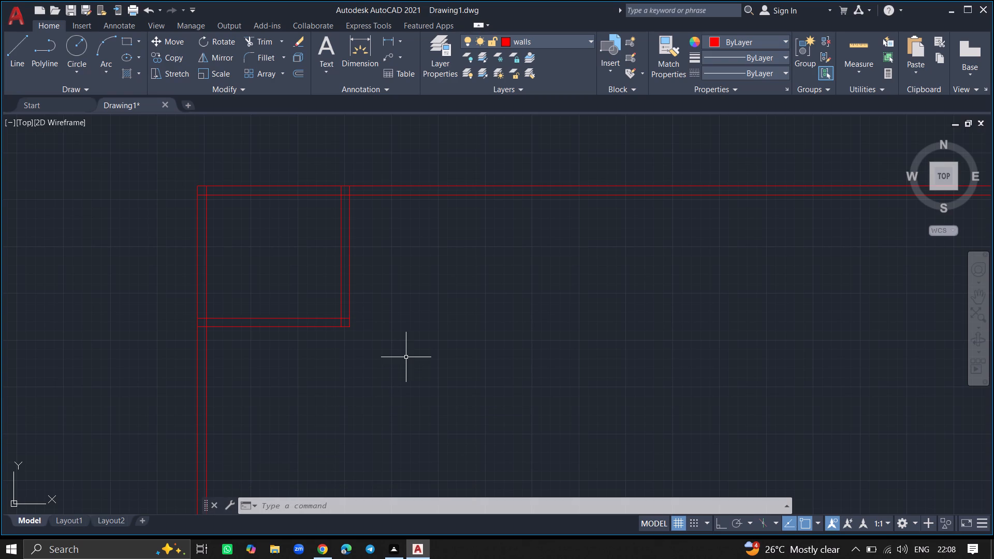
key(Return)
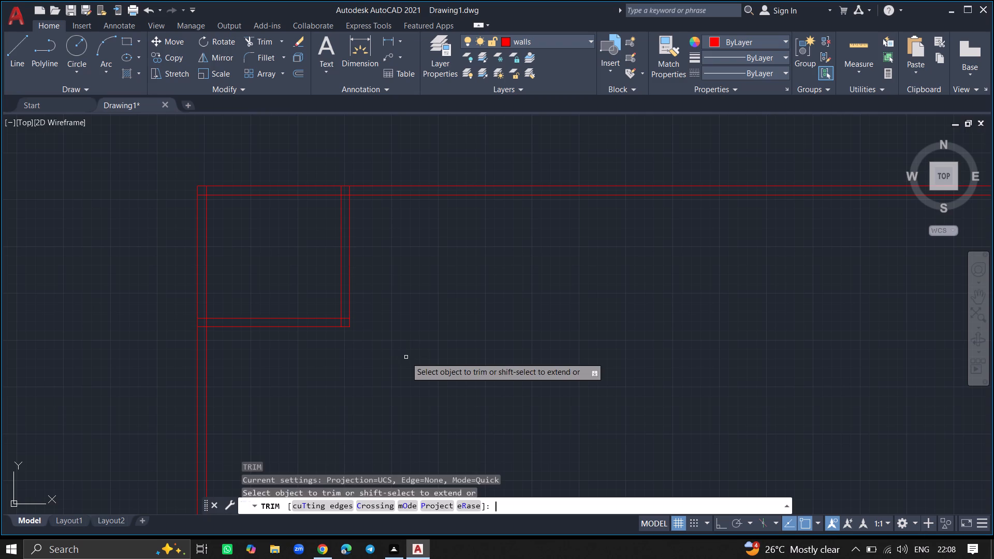
key(Escape)
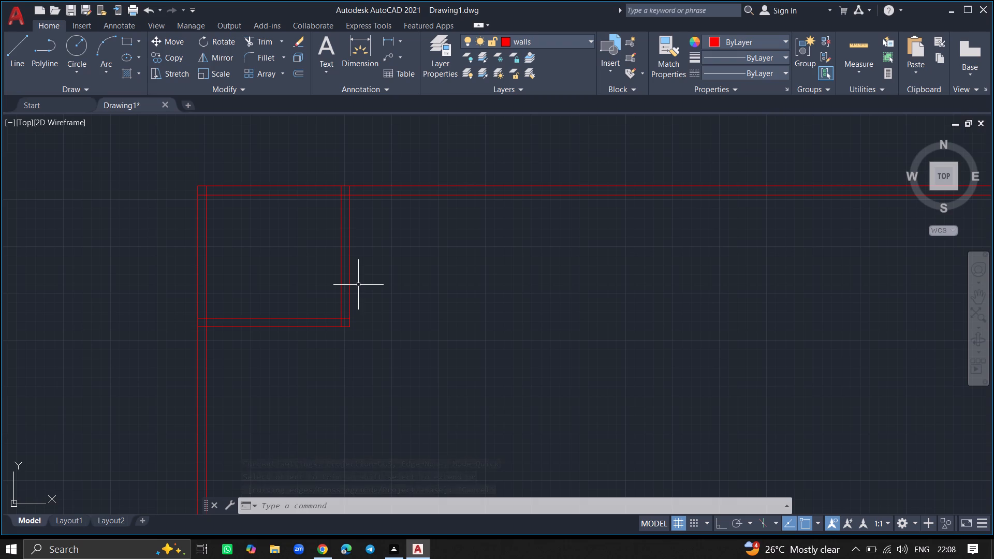
Start the Offset command for laying out the next wall line.
text(offset)
key(Return)
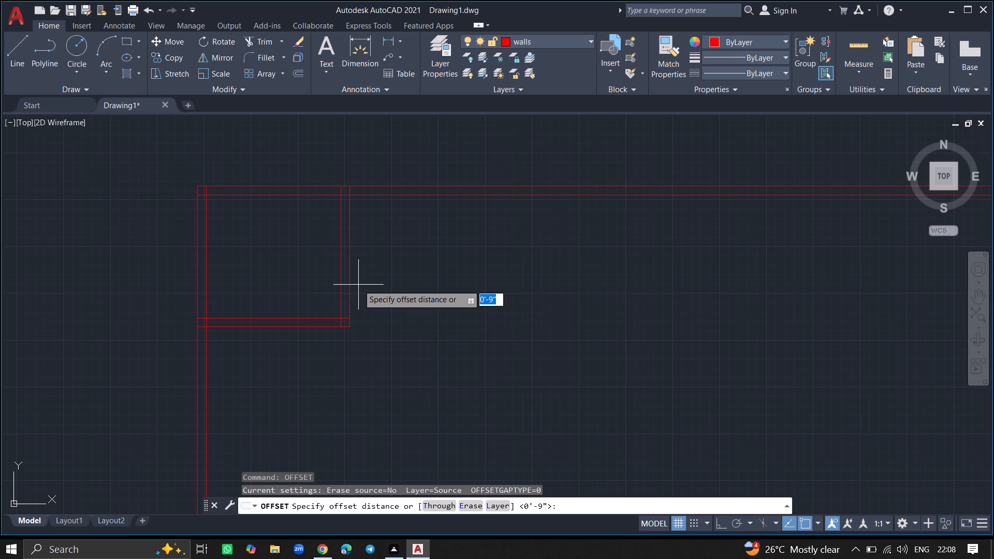
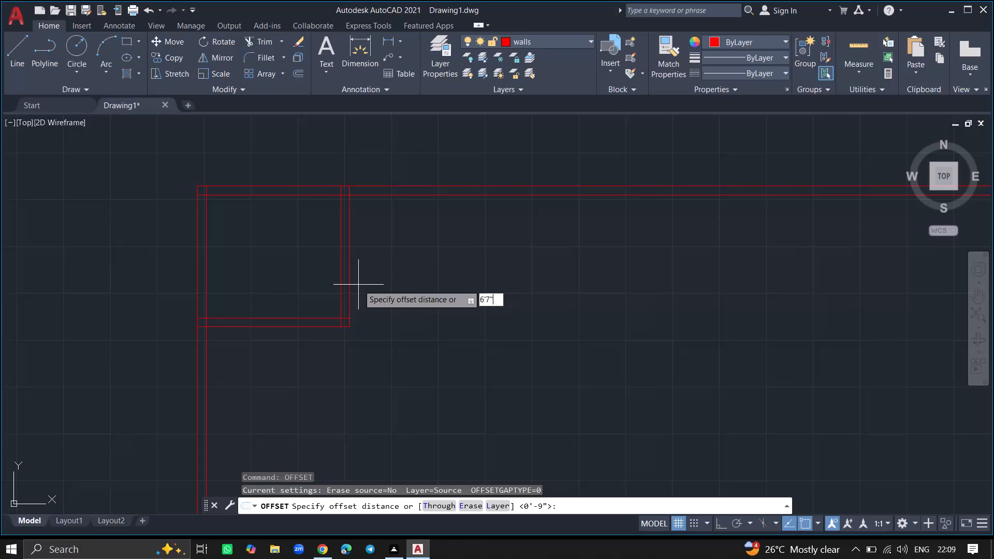
Offset the outer line of the first room's right partition 6'7" to the right to mark the second room's width.
key(Return)
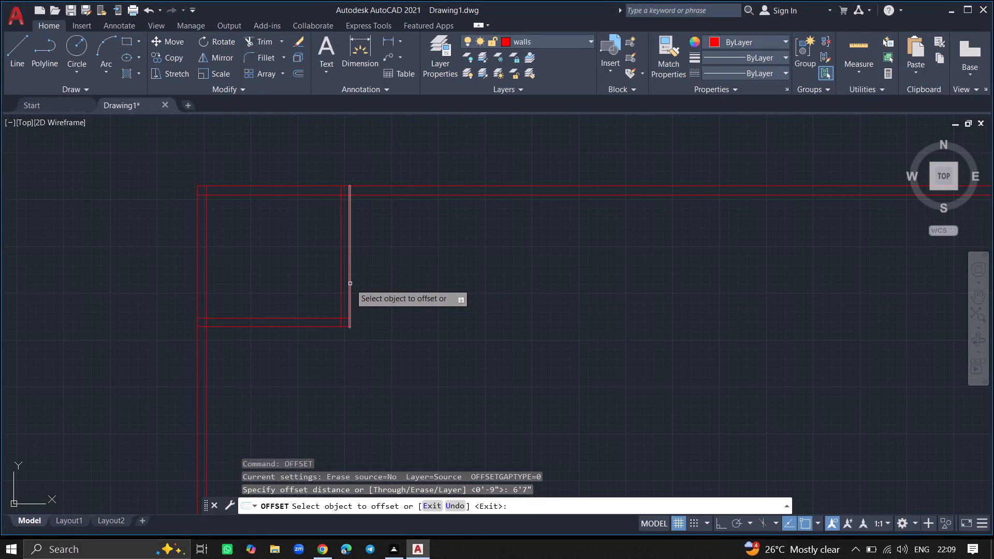
drag(350, 283, 389, 279)
click(389, 279)
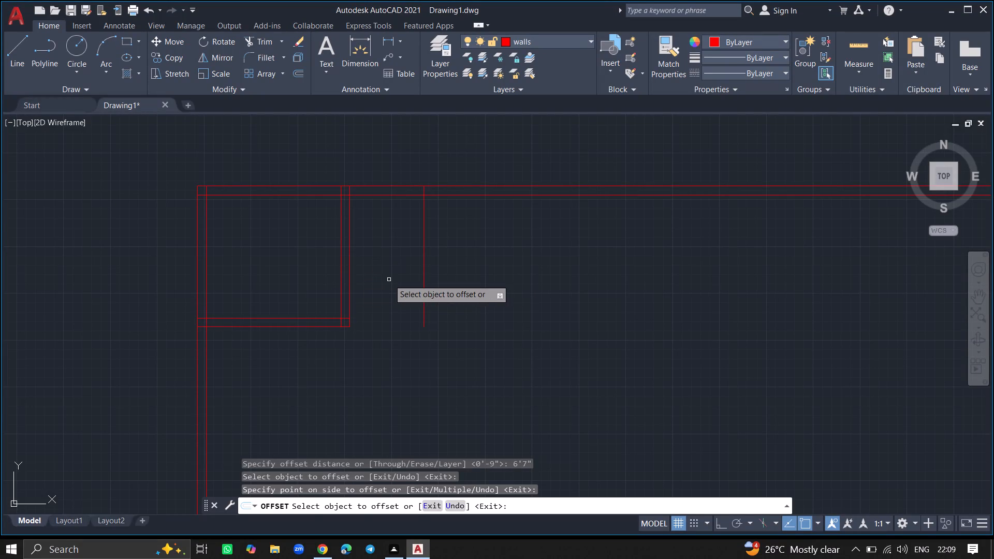
key(Return)
Offset the new vertical line 9" to the right to give the second room's partition its thickness.
text(offset)
key(Return)
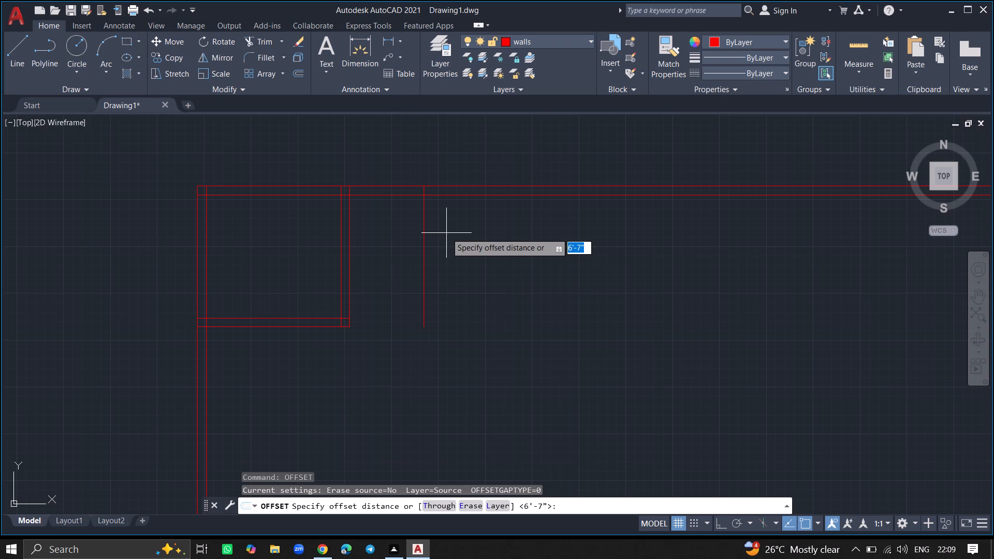
text(9")
key(Return)
drag(424, 228, 460, 230)
click(460, 230)
key(Return)
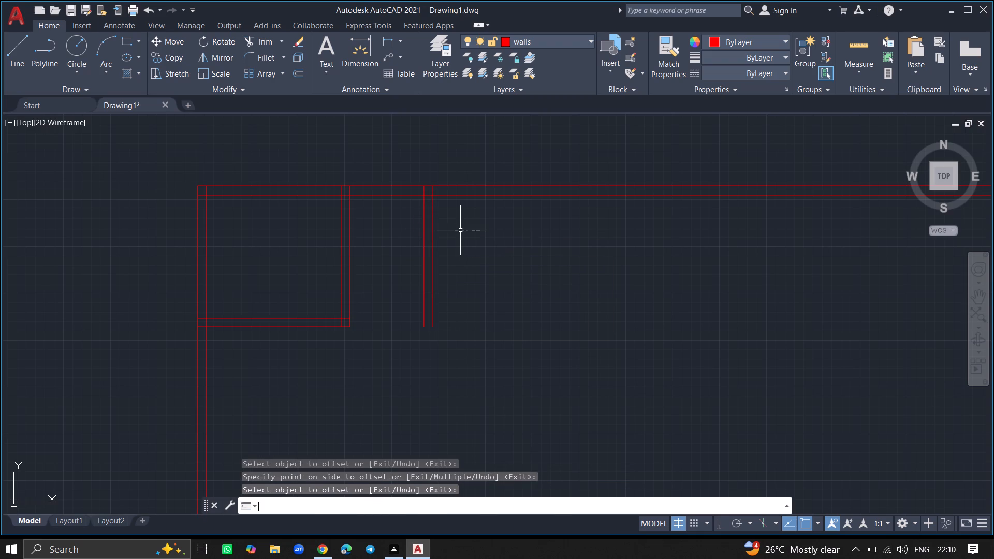
Offset the inner line of the top exterior wall 7' downward to mark the second room's depth.
text(offset)
key(Return)
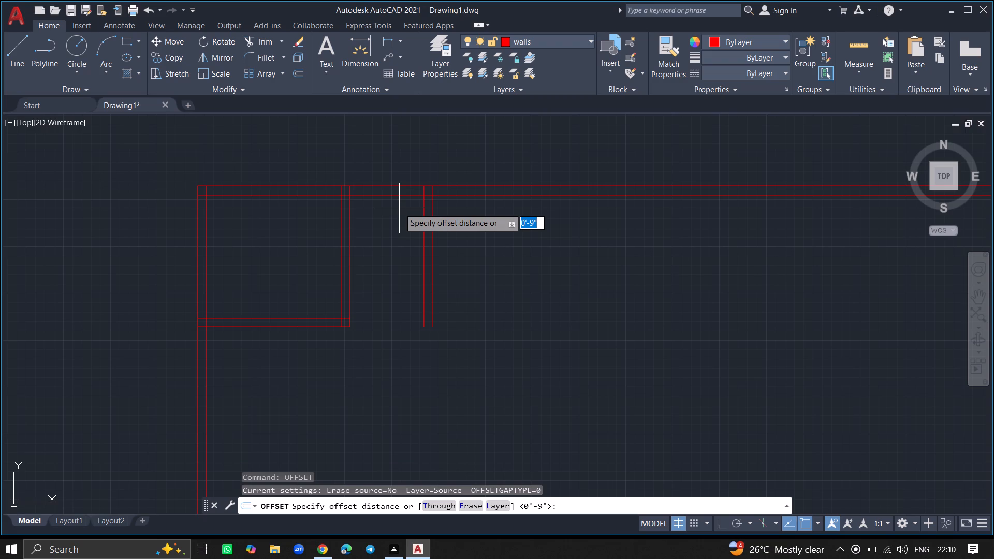
text(7')
key(Return)
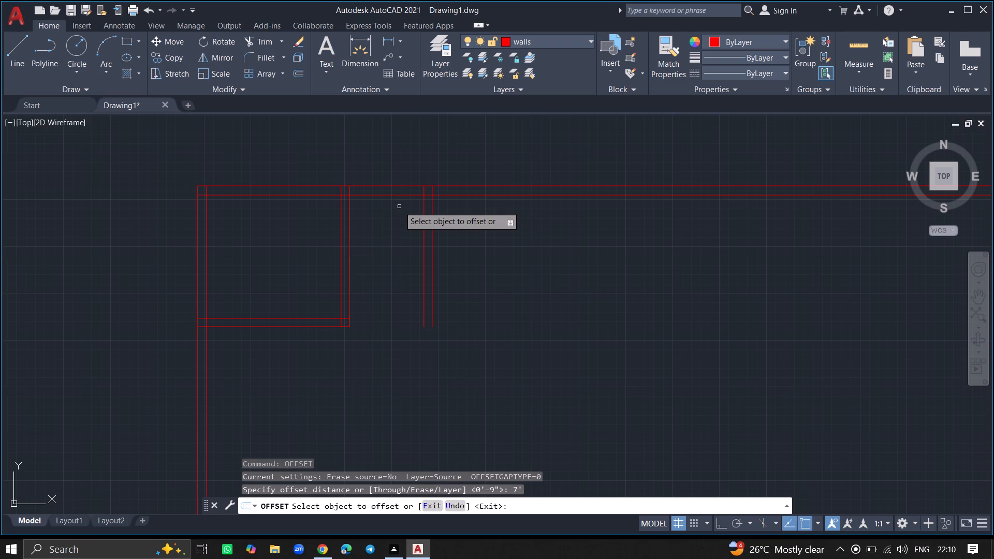
click(399, 195)
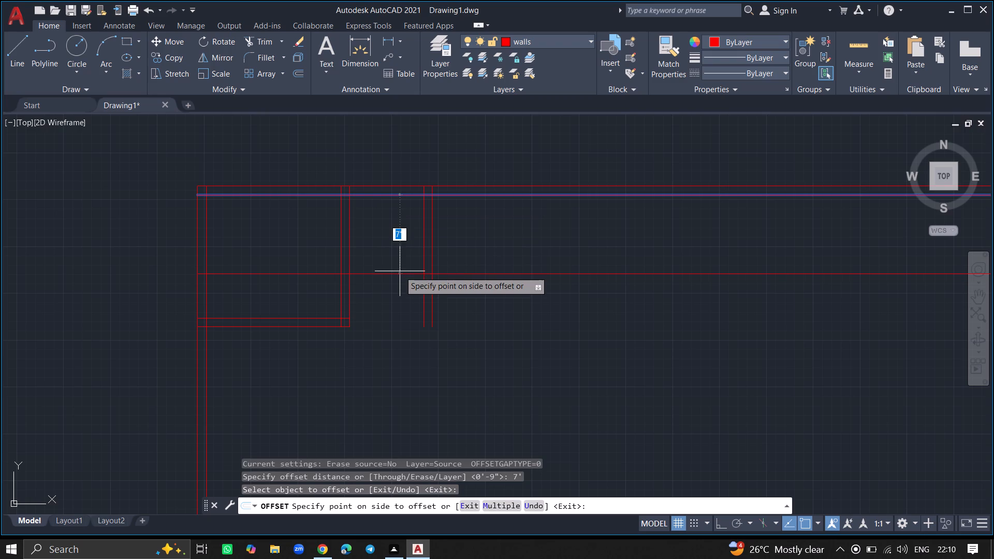
click(400, 272)
key(Return)
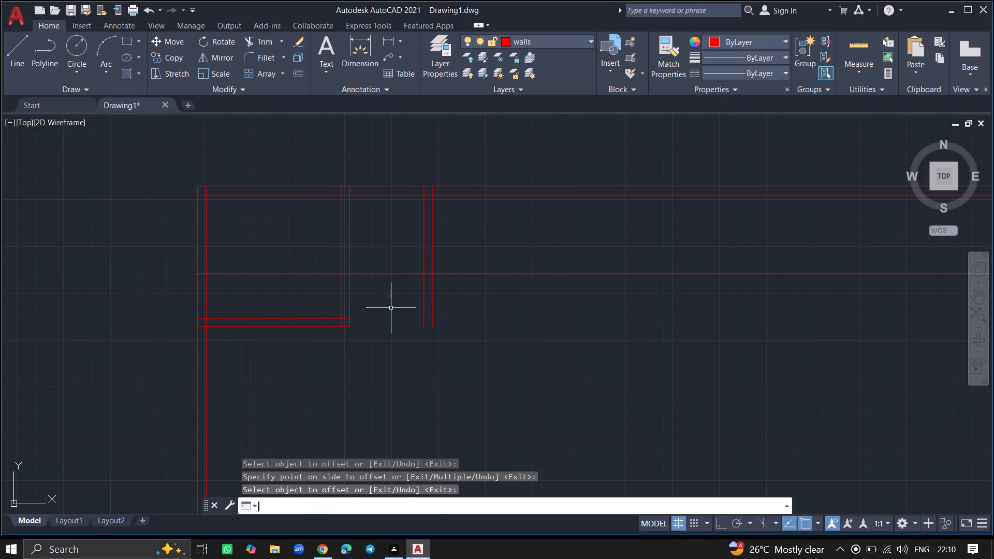
Offset the new horizontal line 9" downward to form the second room's lower wall.
ctrl+scroll(378, 290, up, 2)
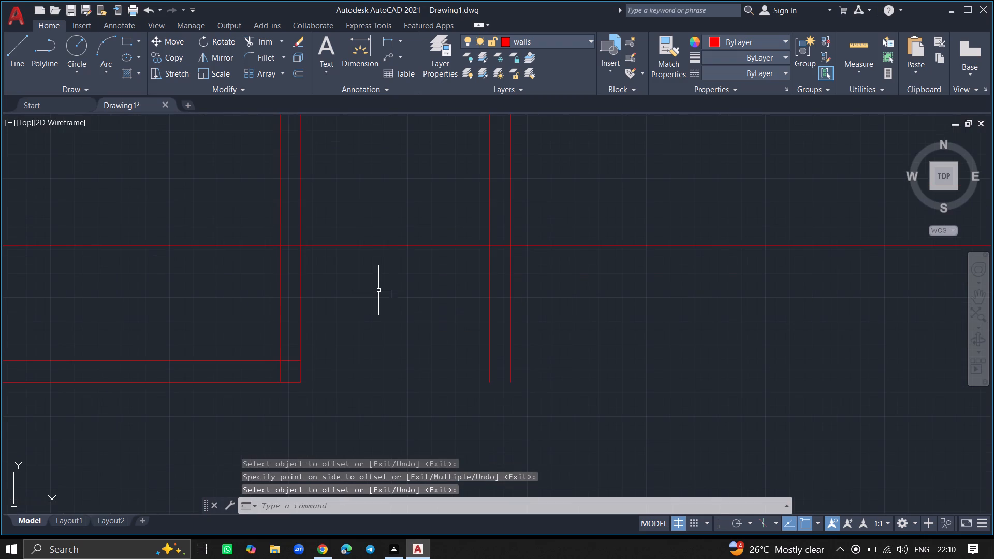
text(off)
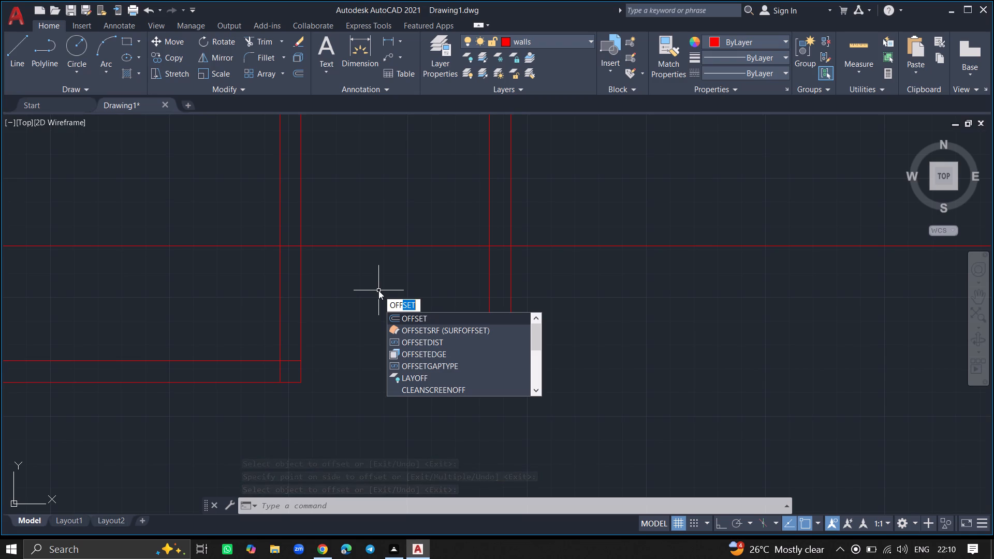
click(412, 314)
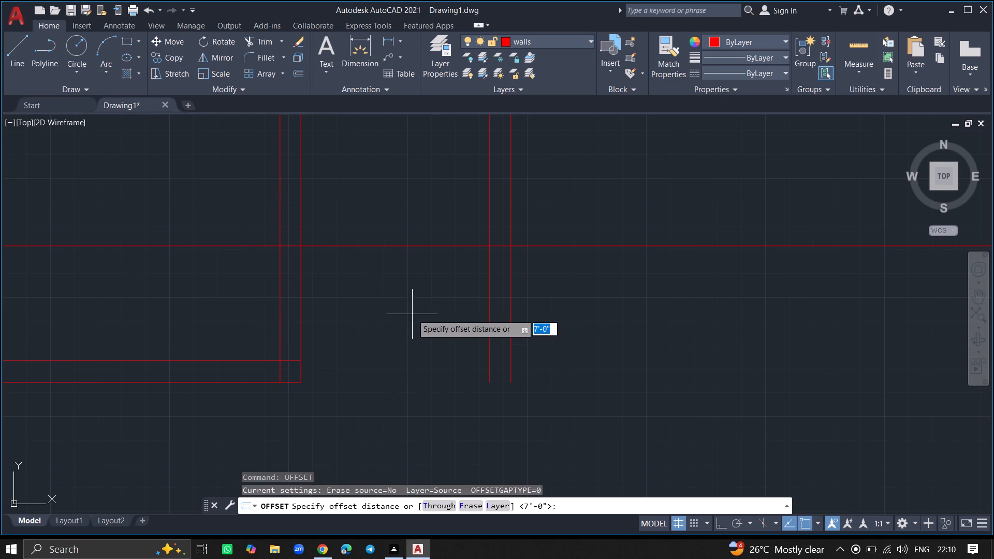
text(9")
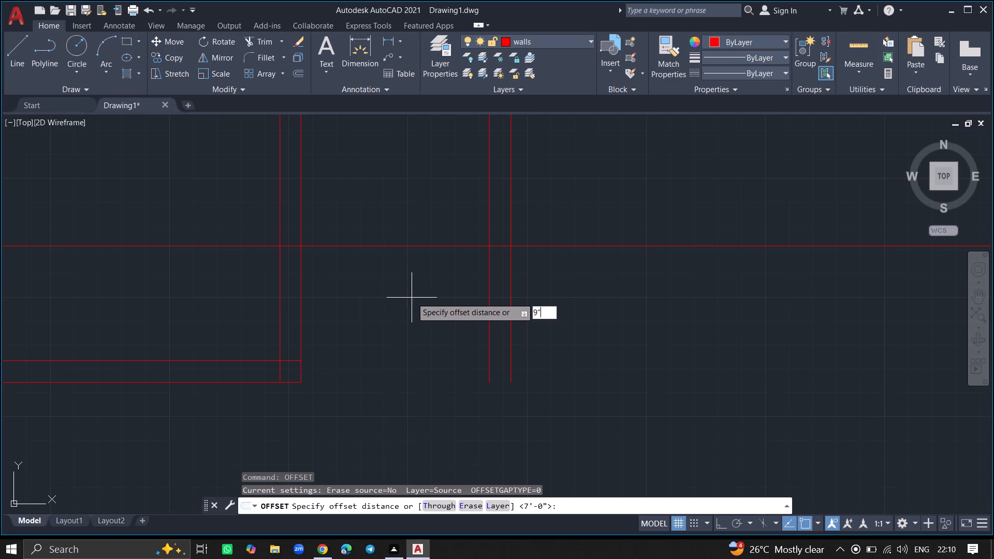
key(Return)
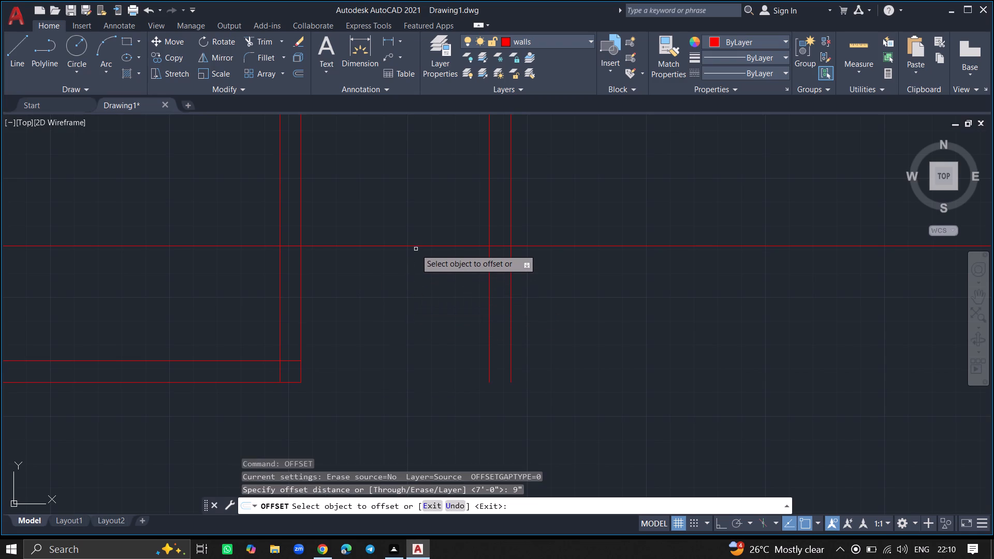
drag(415, 246, 415, 279)
click(415, 279)
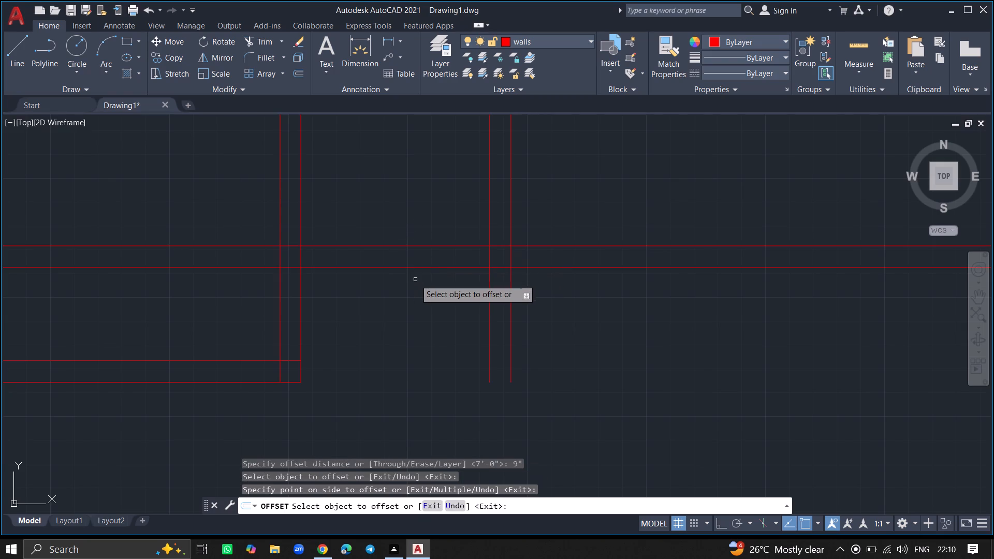
key(Return)
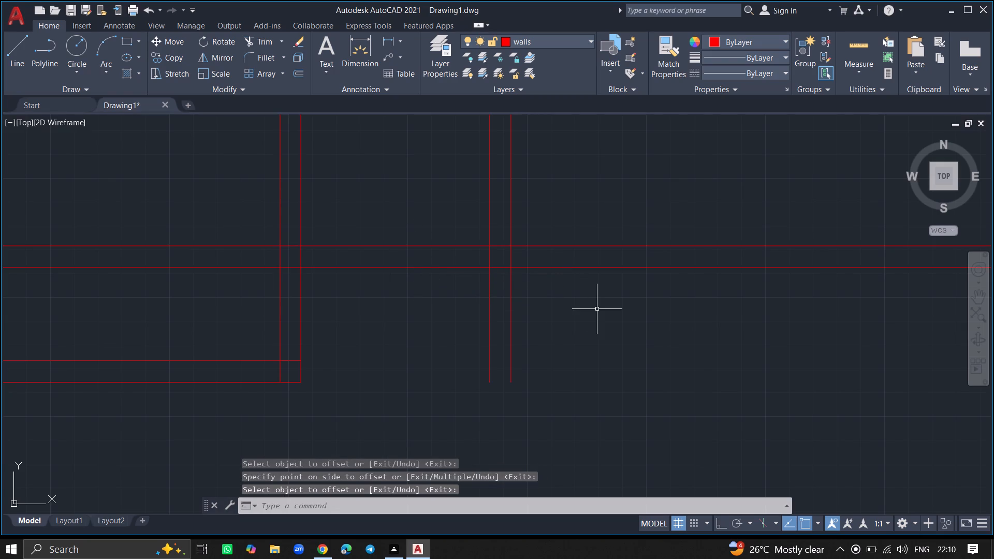
Trim both vertical lines of the second room's right partition where they extend below its lower wall.
text(tri)
key(m)
key(Return)
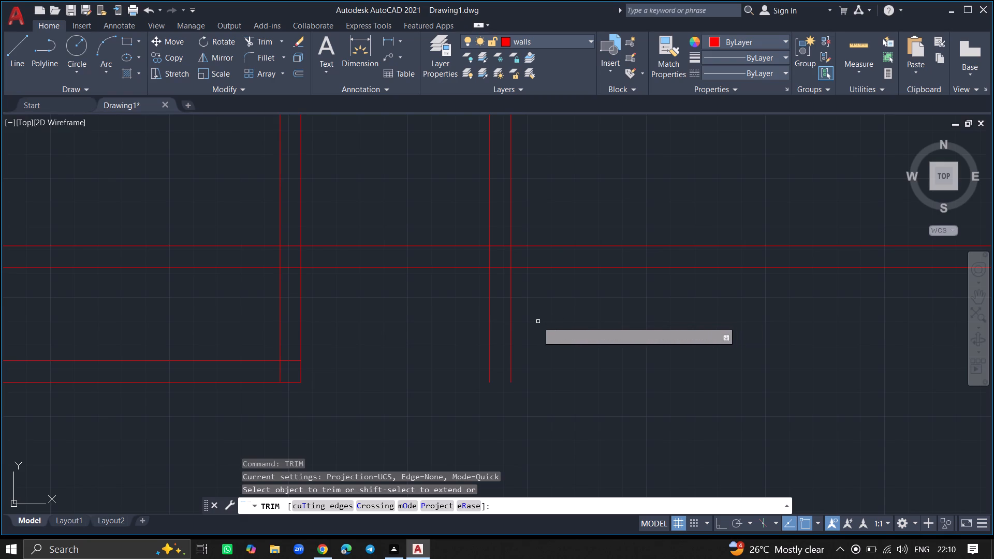
click(510, 319)
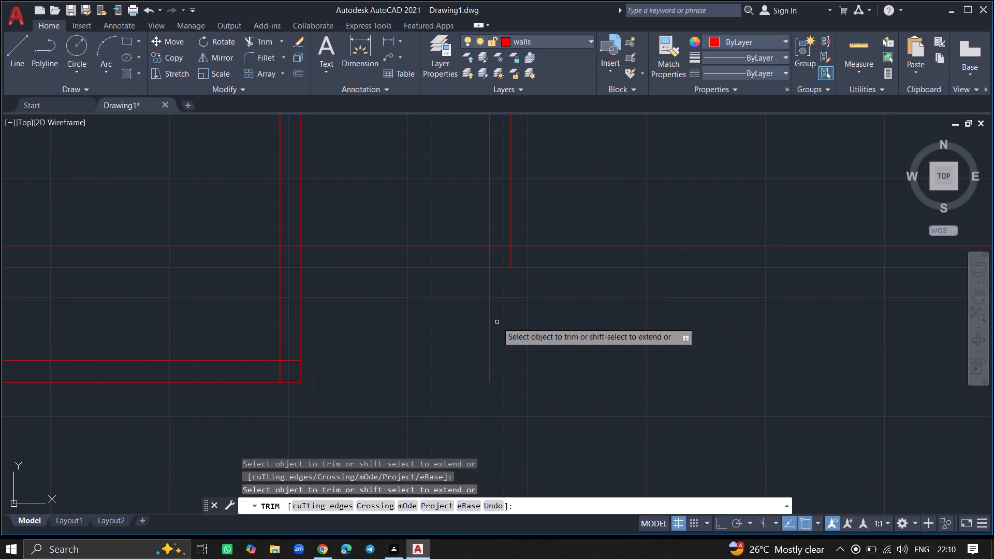
click(488, 326)
Trim the second room's lower wall lines out of the first room and the left exterior wall.
ctrl+scroll(488, 326, down, 3)
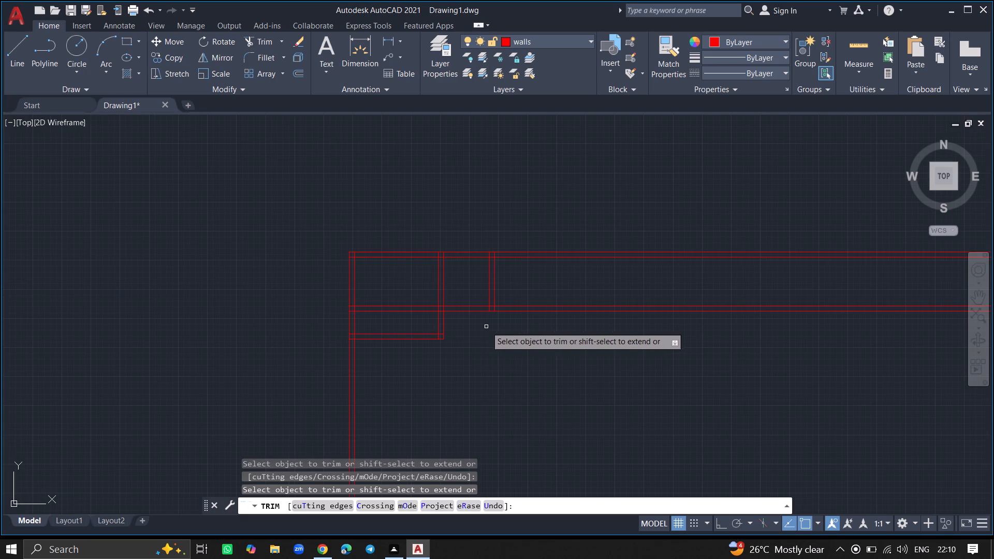
click(403, 310)
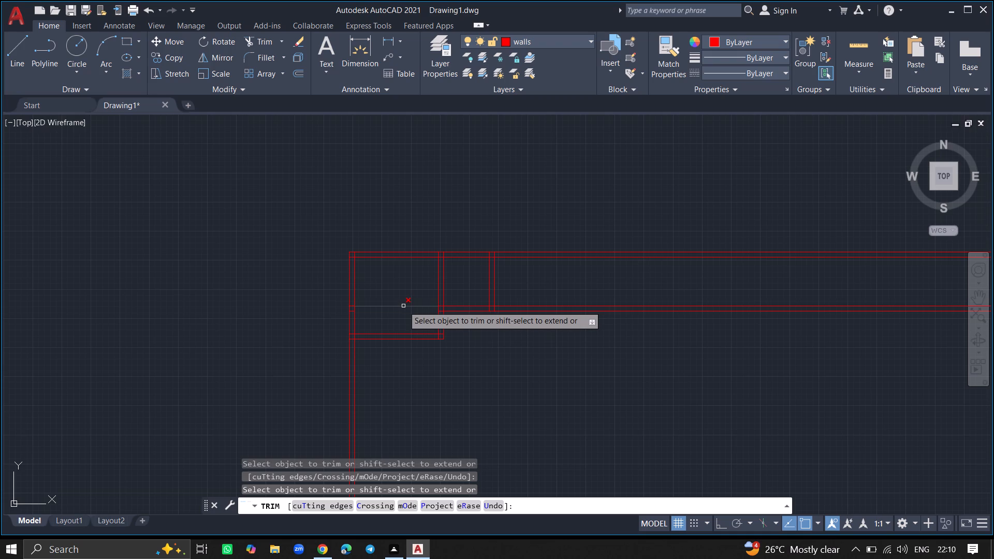
click(403, 306)
ctrl+scroll(403, 306, up, 3)
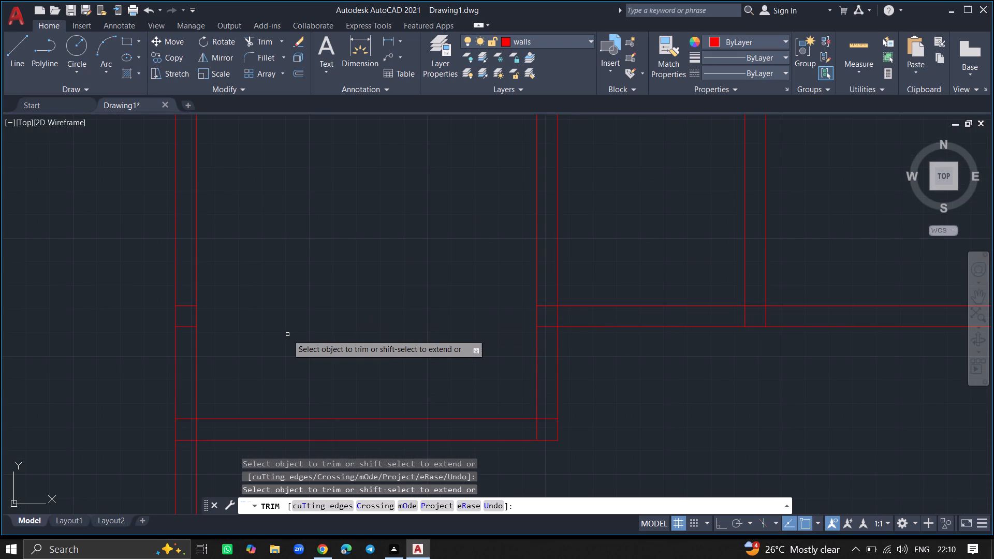
click(188, 327)
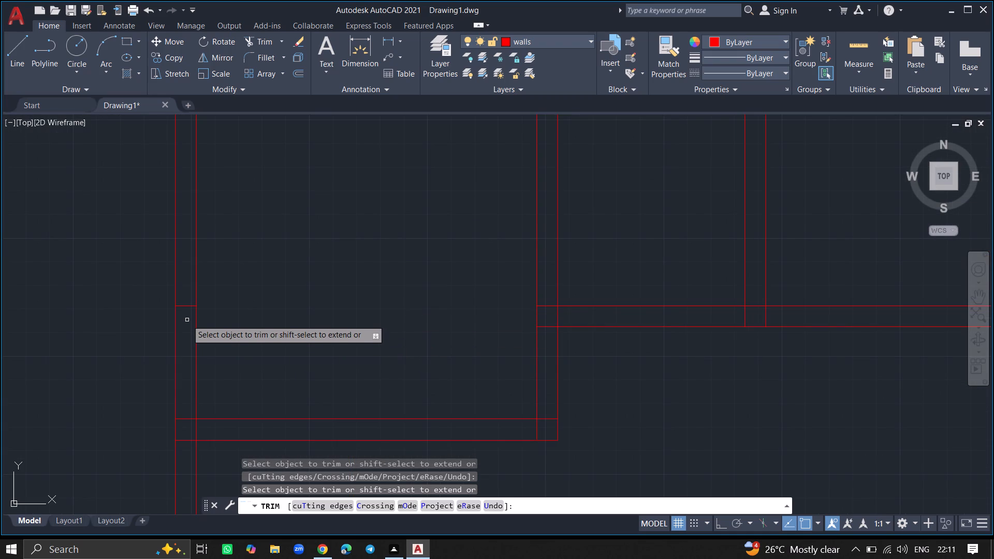
drag(188, 306, 228, 307)
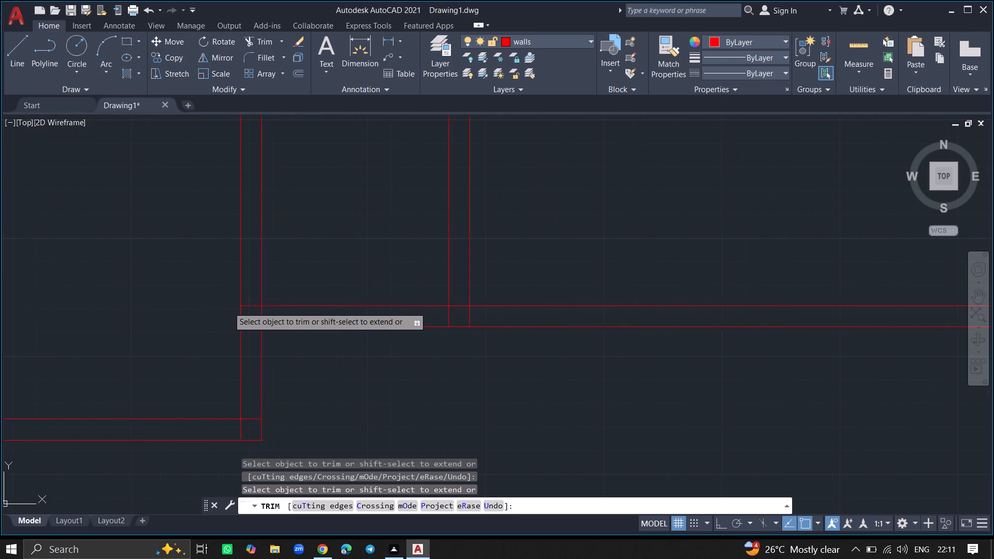
key(Return)
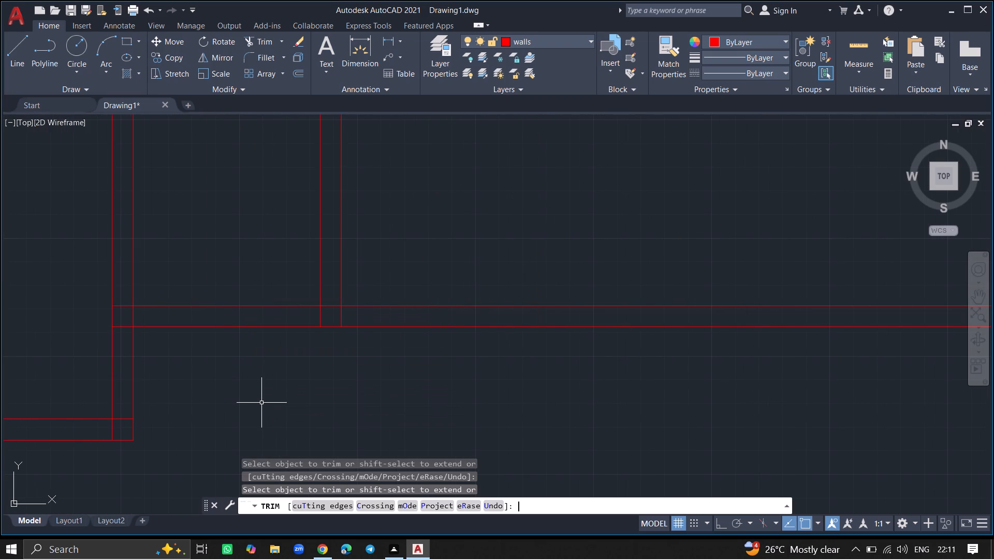
Offset the inner line of the top exterior wall 11' downward for the next room's lower wall.
ctrl+scroll(261, 403, down, 2)
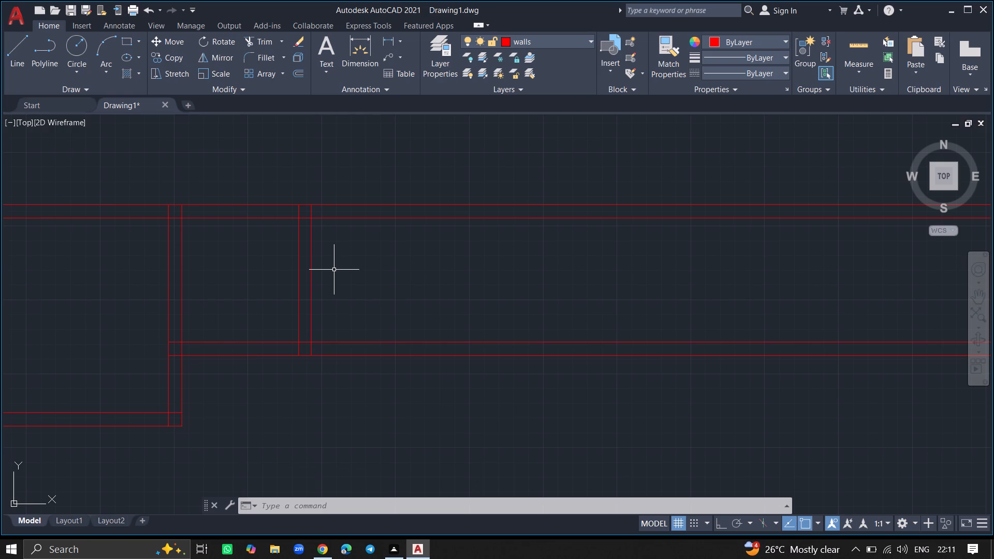
key(o)
text(ff)
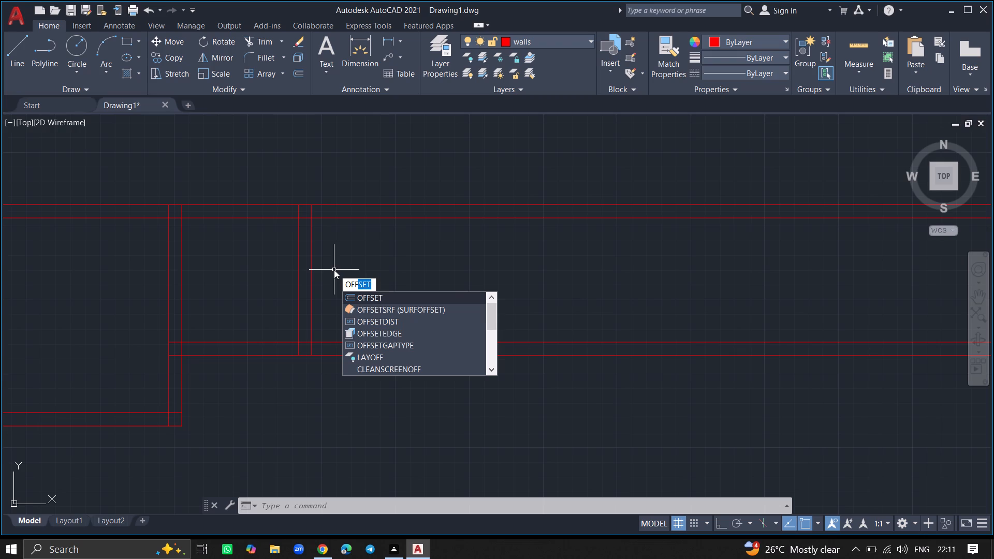
click(364, 293)
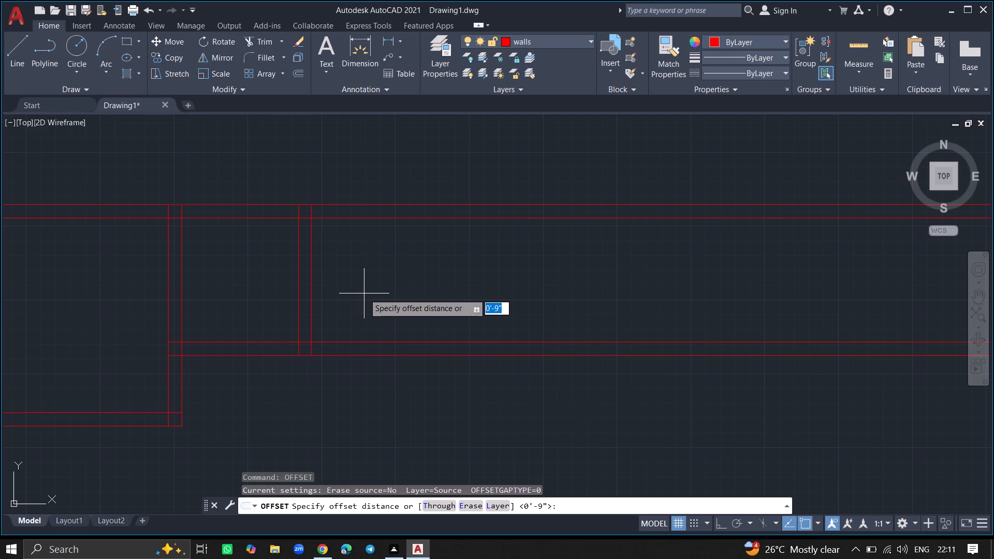
text(11)
key(apostrophe)
key(Return)
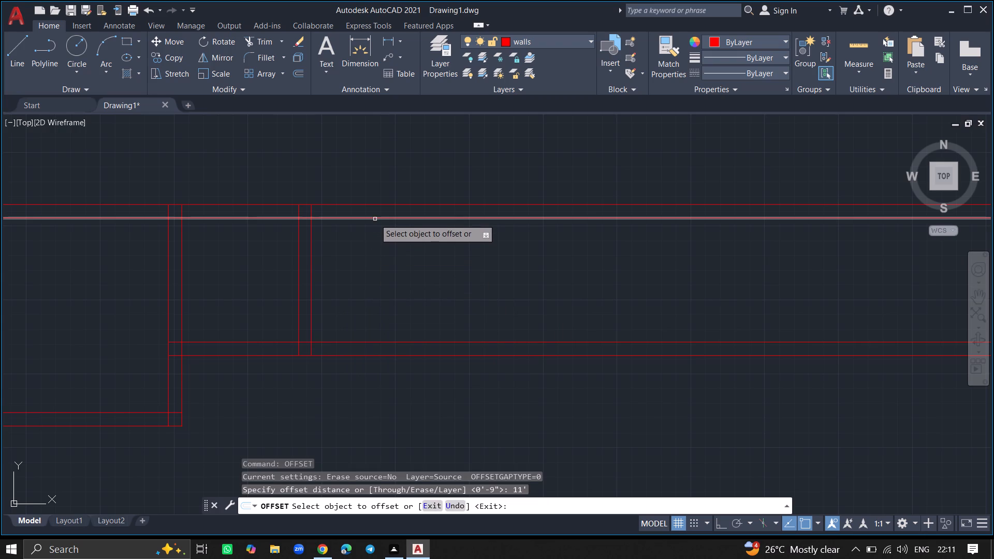
drag(374, 218, 379, 311)
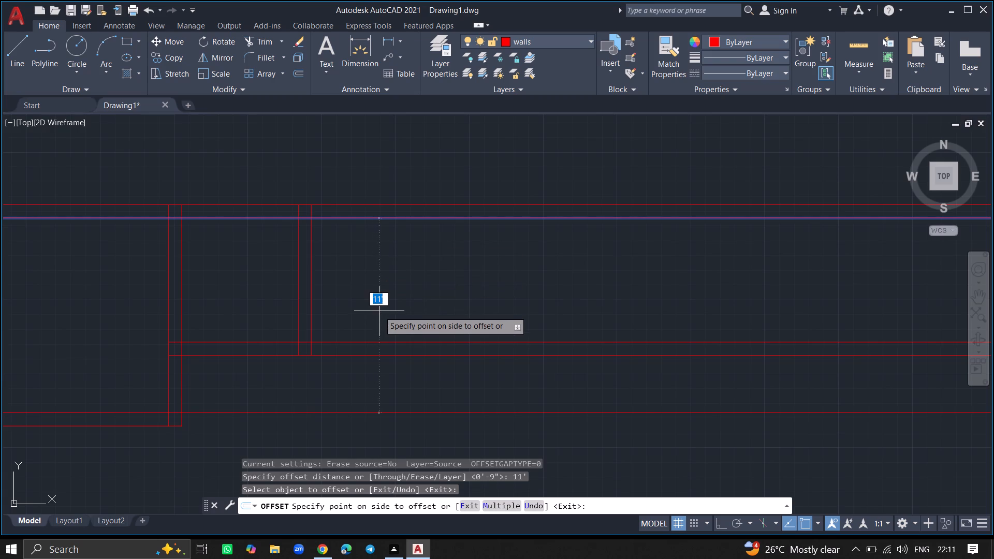
click(379, 311)
key(Return)
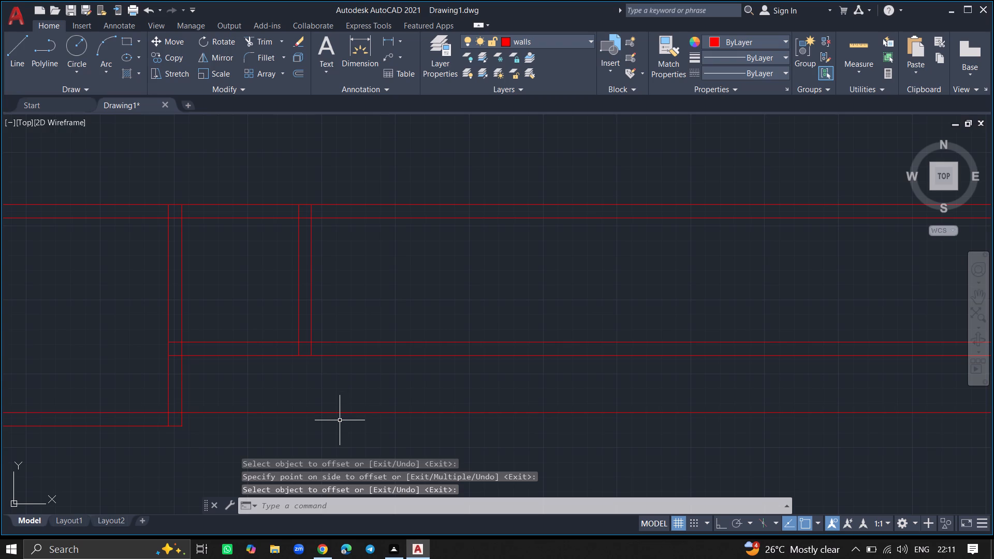
Offset the new lower horizontal line 9" downward to give that wall its thickness.
text(offset)
key(Return)
text(9")
key(Return)
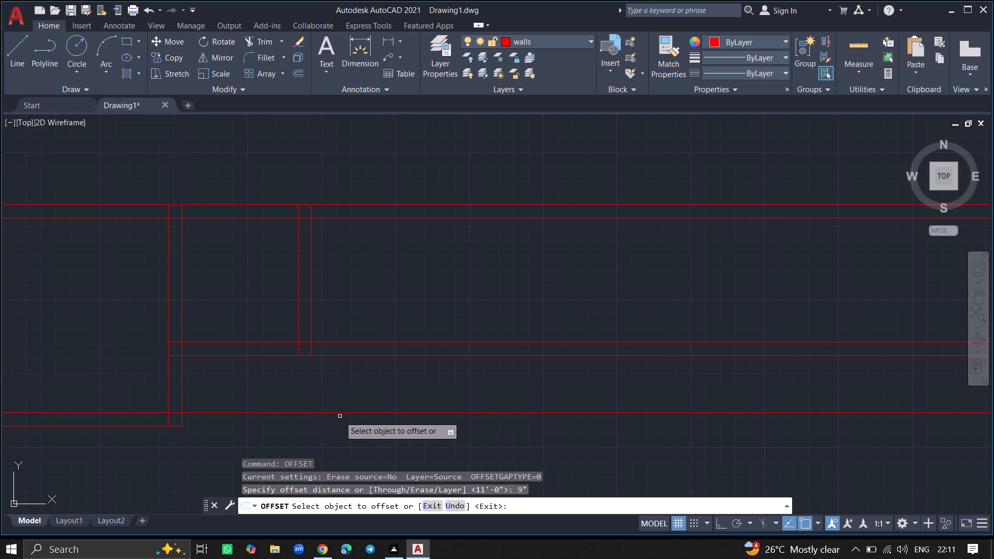
drag(340, 413, 345, 437)
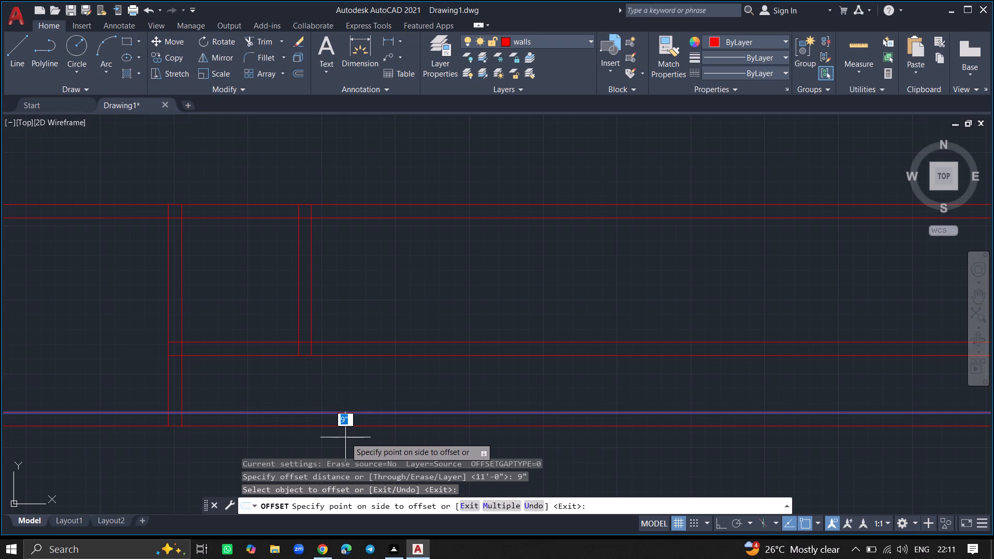
click(345, 437)
key(Return)
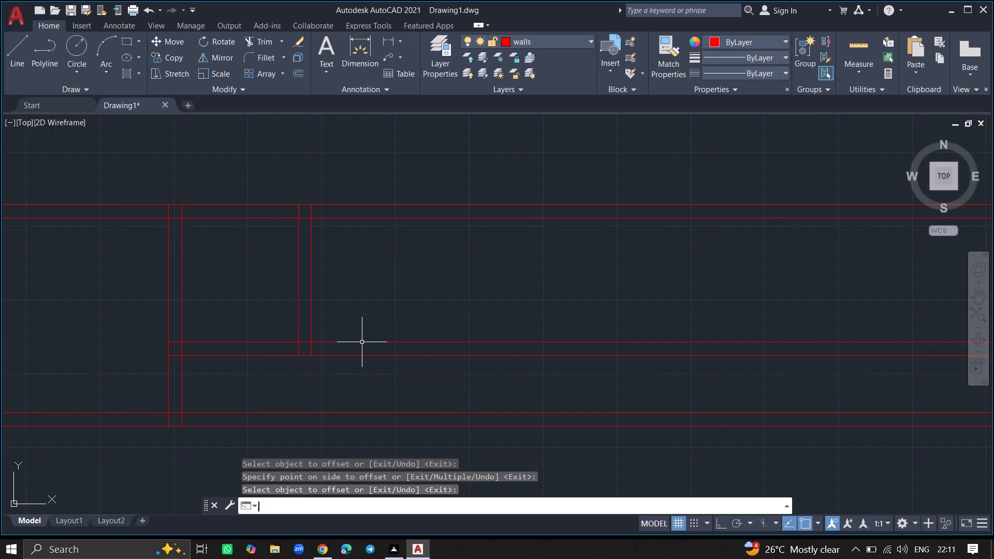
Trim both lines of the second room's lower wall where they run past its right partition.
ctrl+scroll(362, 332, up, 2)
text(trim)
key(Return)
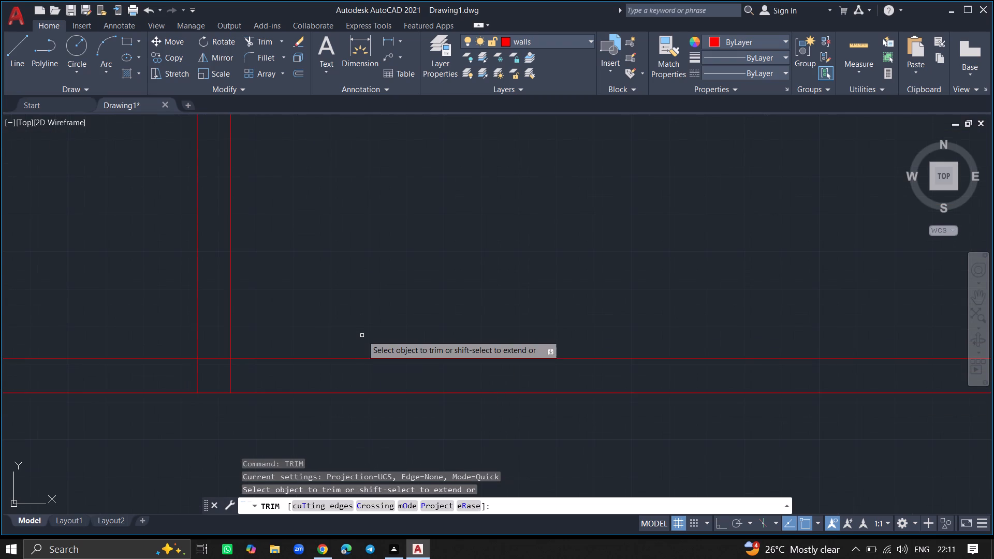
click(367, 361)
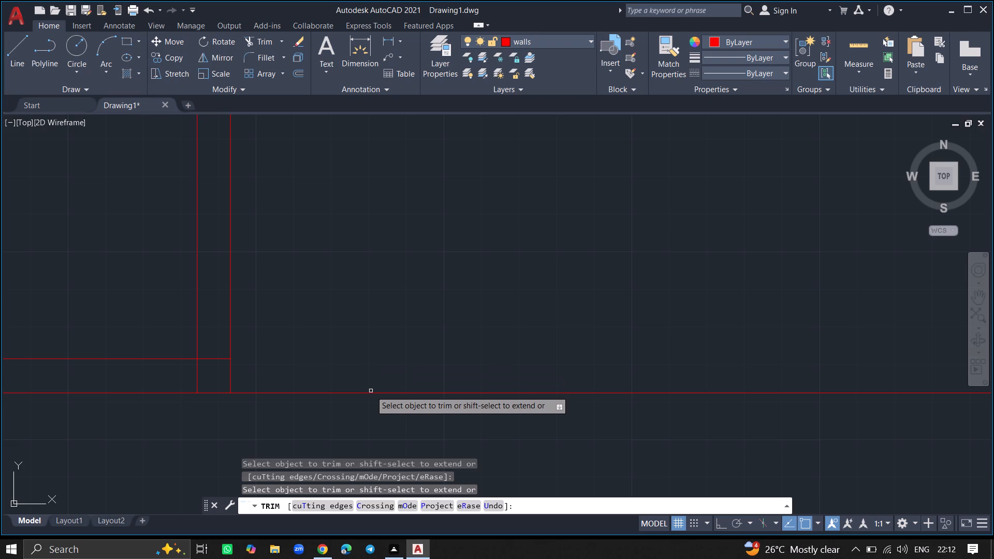
click(371, 393)
key(Return)
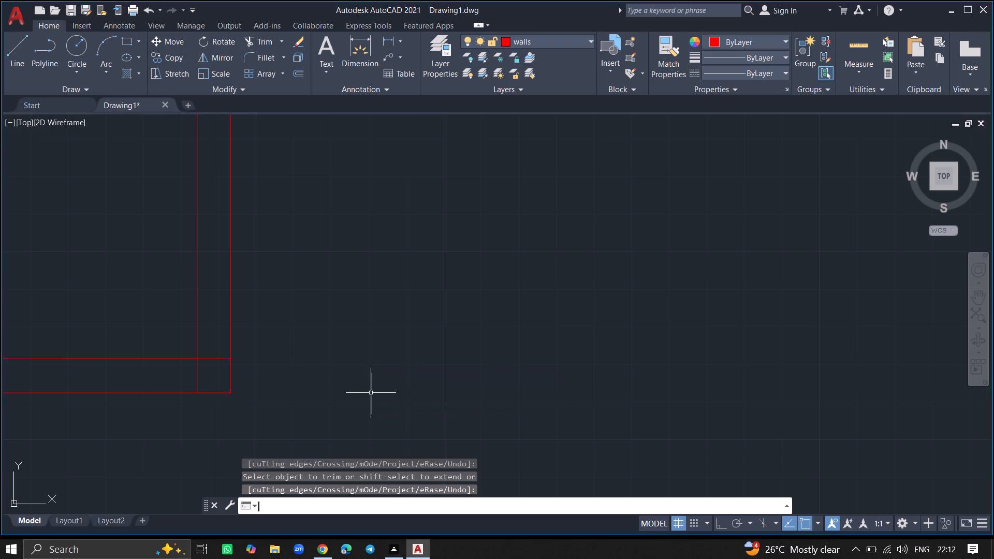
Offset the outer line of the second room's right partition 12' to the right for the third room's width.
ctrl+scroll(349, 350, down, 3)
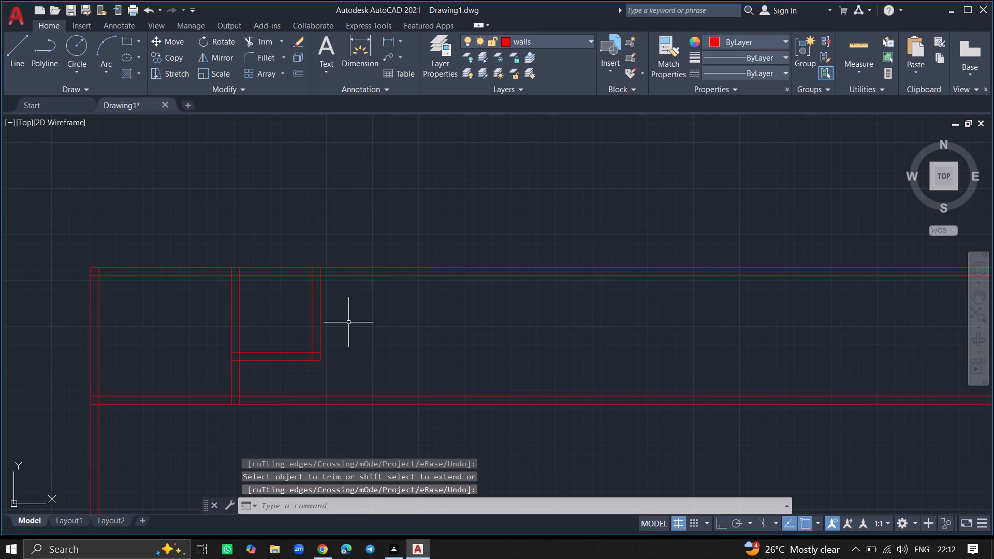
text(off)
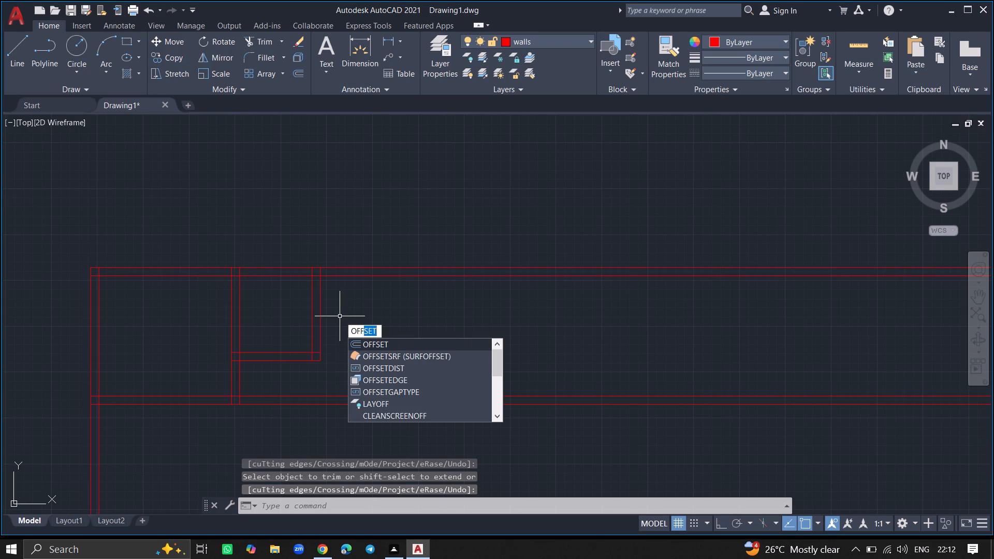
click(355, 343)
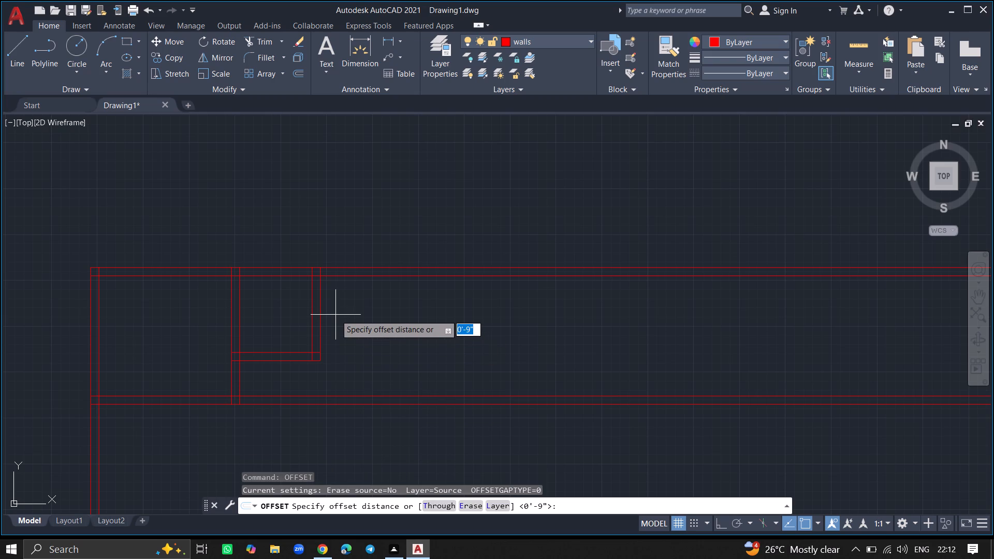
text(12)
key(apostrophe)
key(Return)
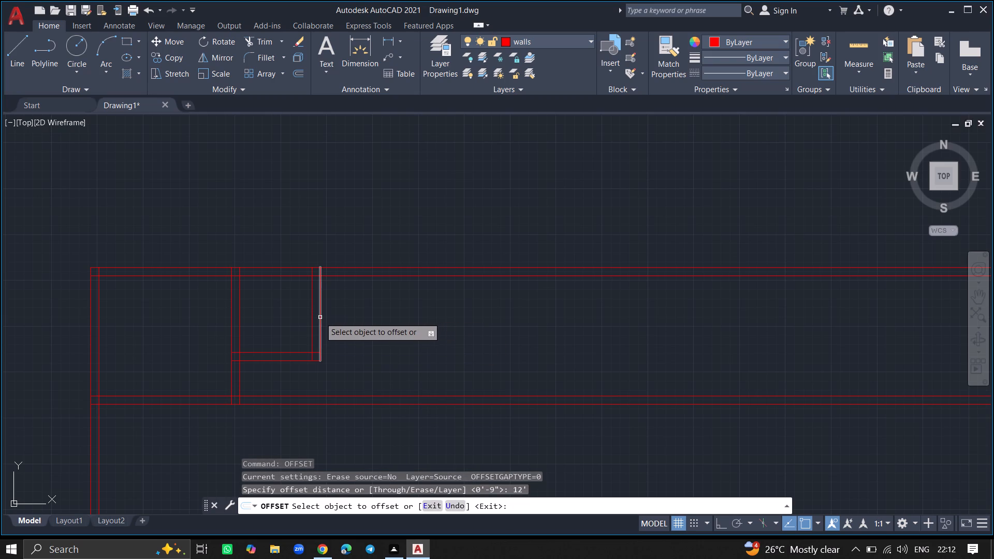
drag(320, 317, 405, 325)
click(405, 325)
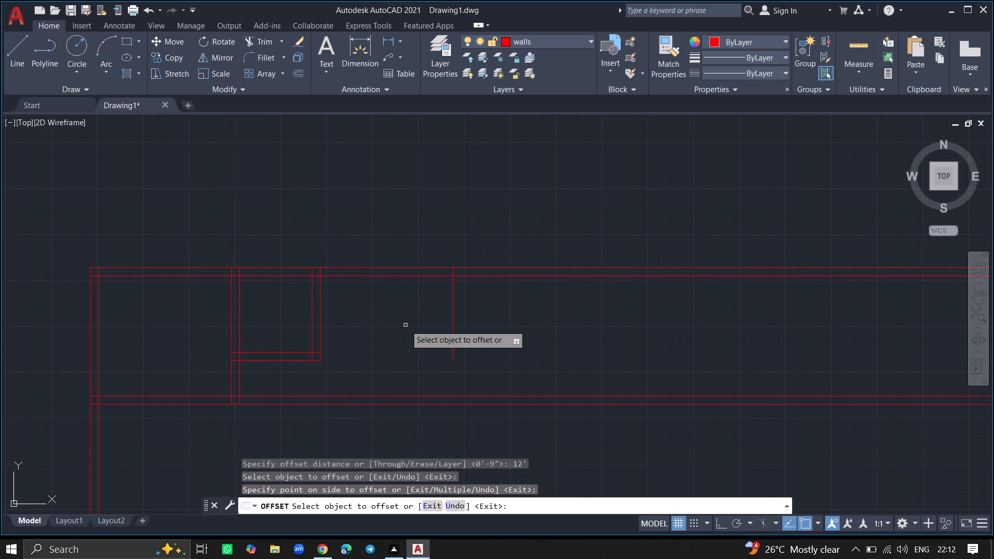
key(Return)
Extend the new vertical line down to the bottom line of the long lower wall.
ctrl+scroll(451, 301, up, 4)
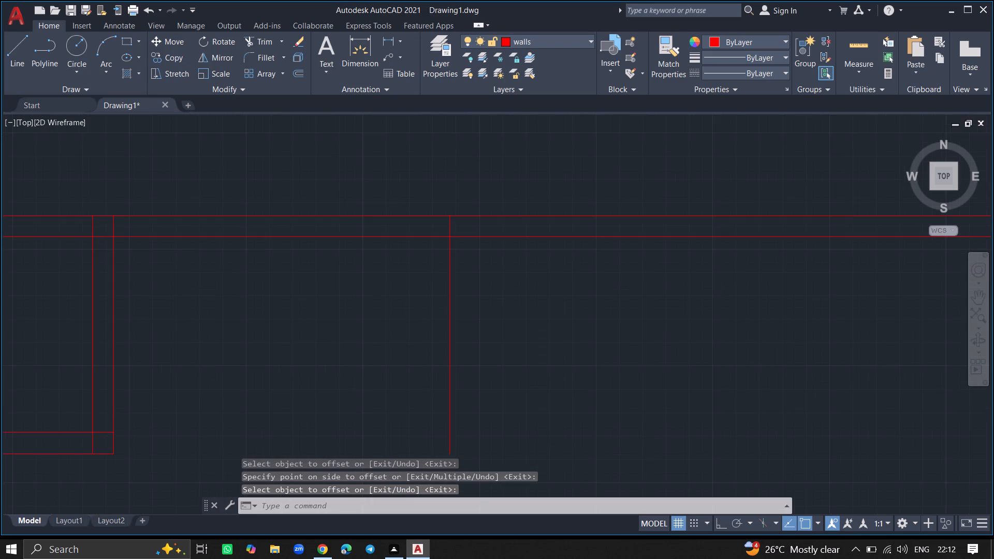
ctrl+scroll(422, 297, down, 4)
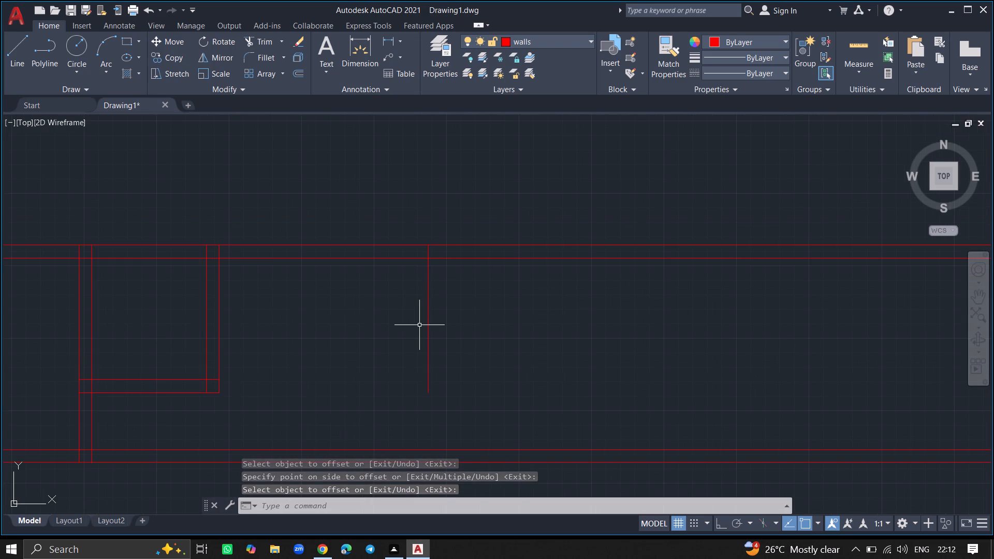
text(ex)
key(Return)
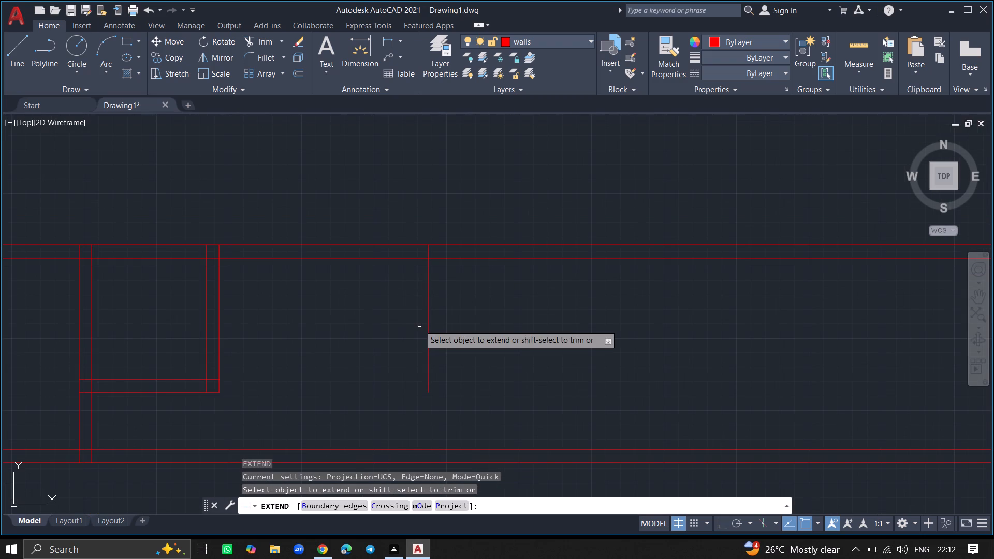
click(429, 335)
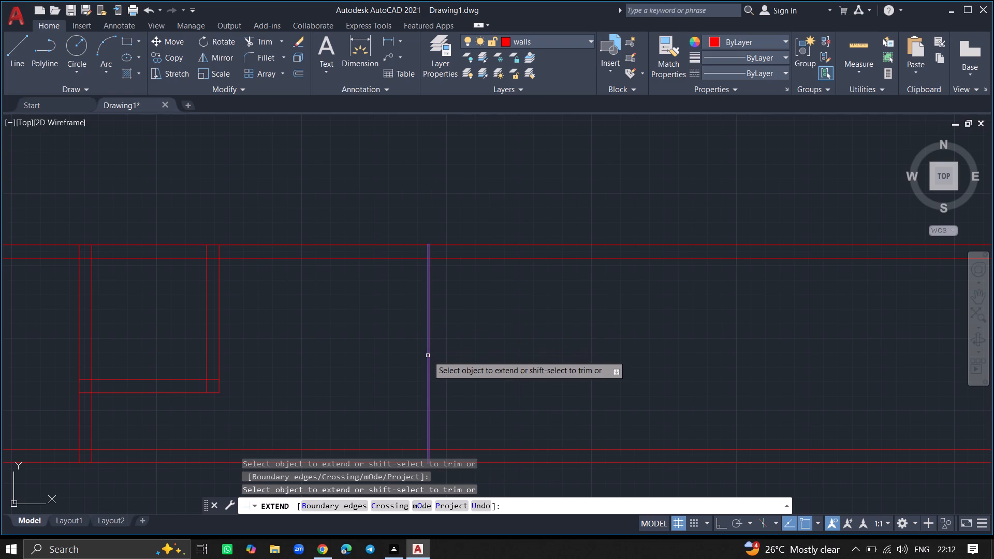
click(428, 356)
key(Return)
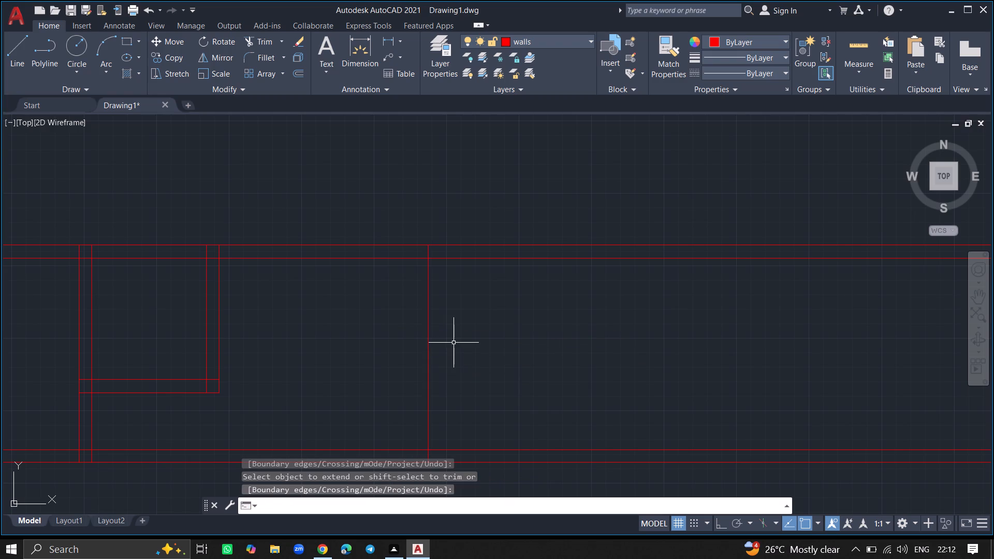
Offset the extended vertical line 9" to the right to give the third room's right wall its thickness.
ctrl+scroll(454, 343, down, 2)
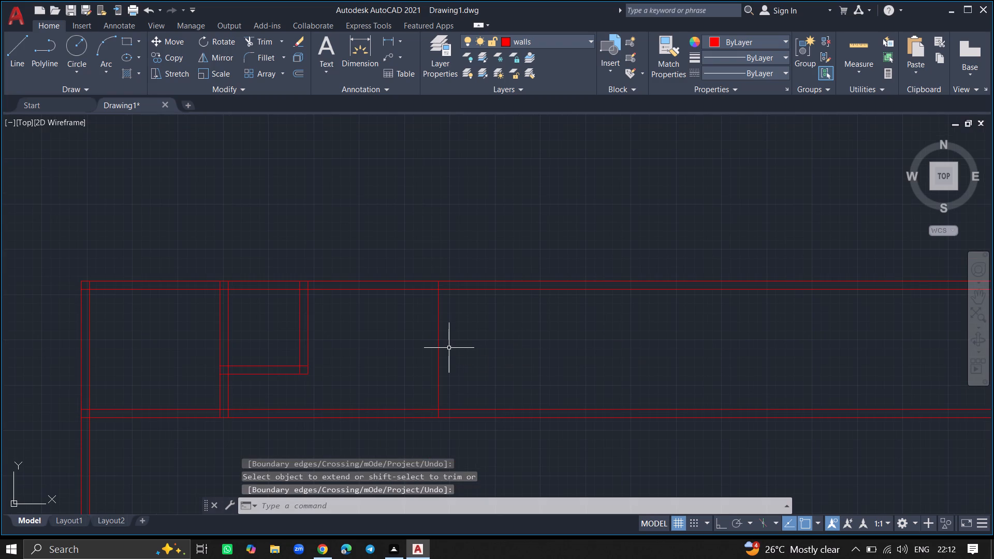
text(offset)
key(Return)
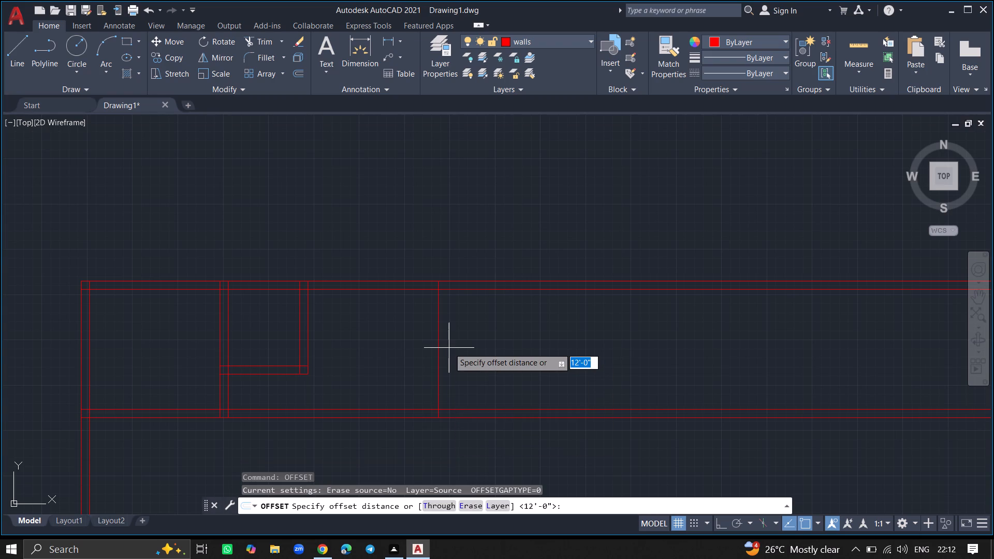
key(9)
key(shift+quotedbl)
key(Return)
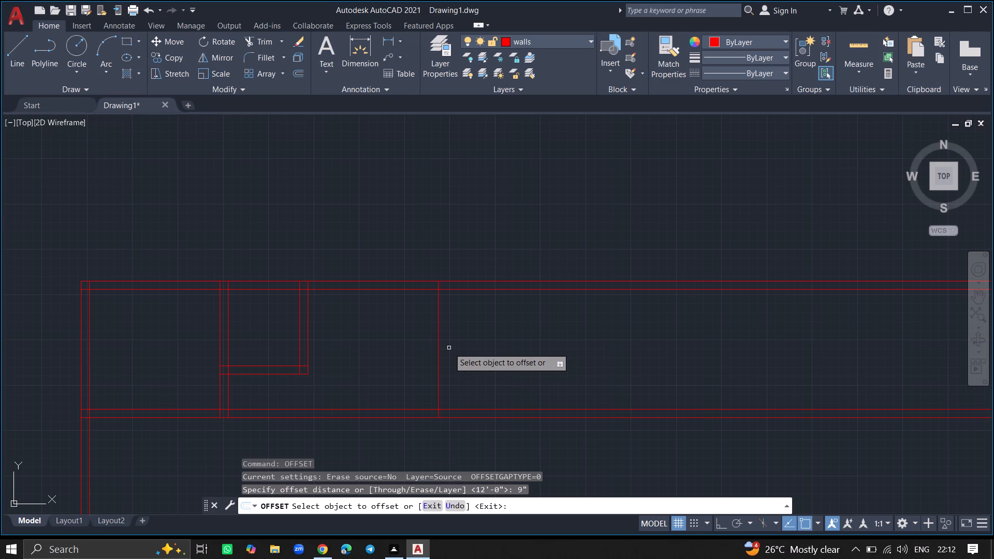
drag(438, 348, 441, 348)
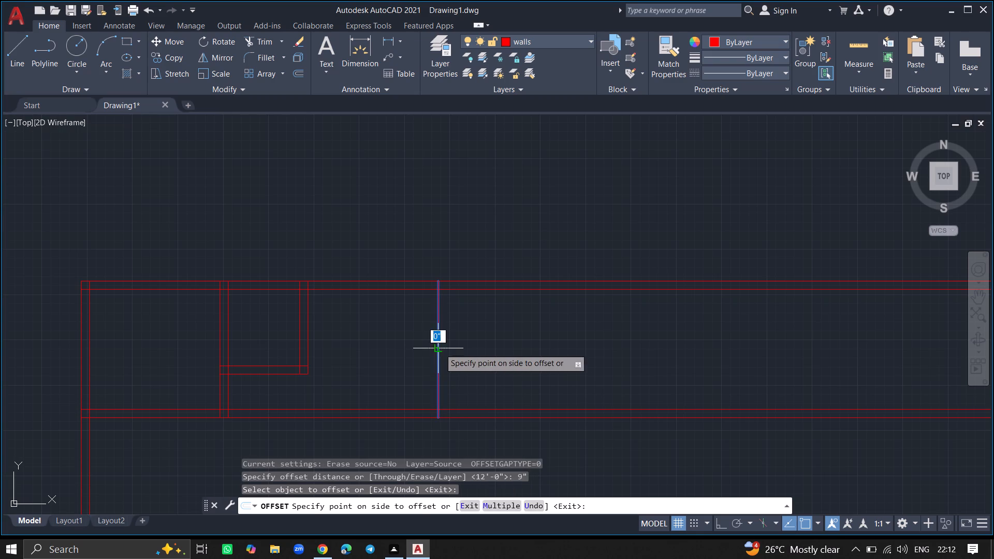
drag(441, 348, 456, 346)
click(456, 346)
key(Return)
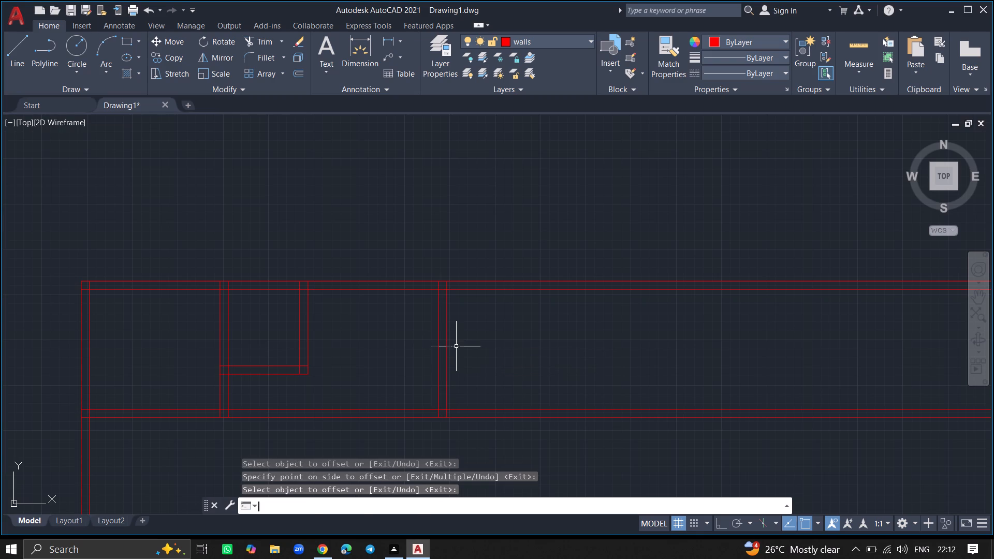
Trim the two top wall lines and two long lower wall lines where they run past the third room's right wall.
text(trim)
key(Return)
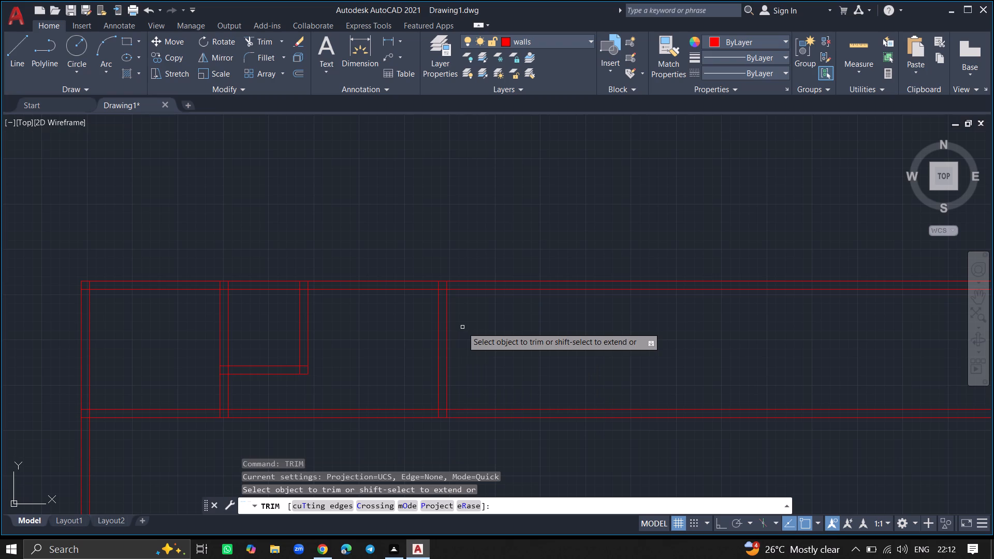
click(469, 281)
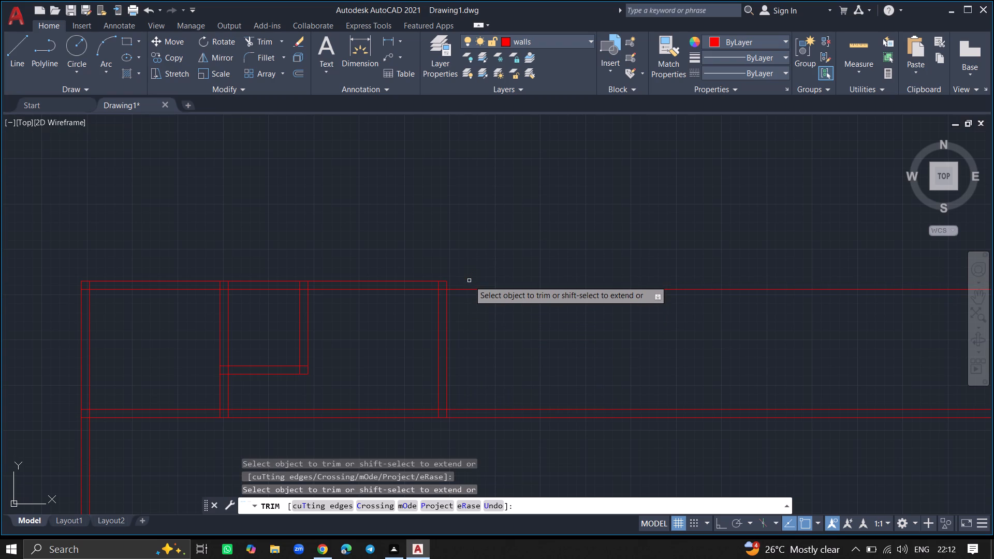
click(470, 290)
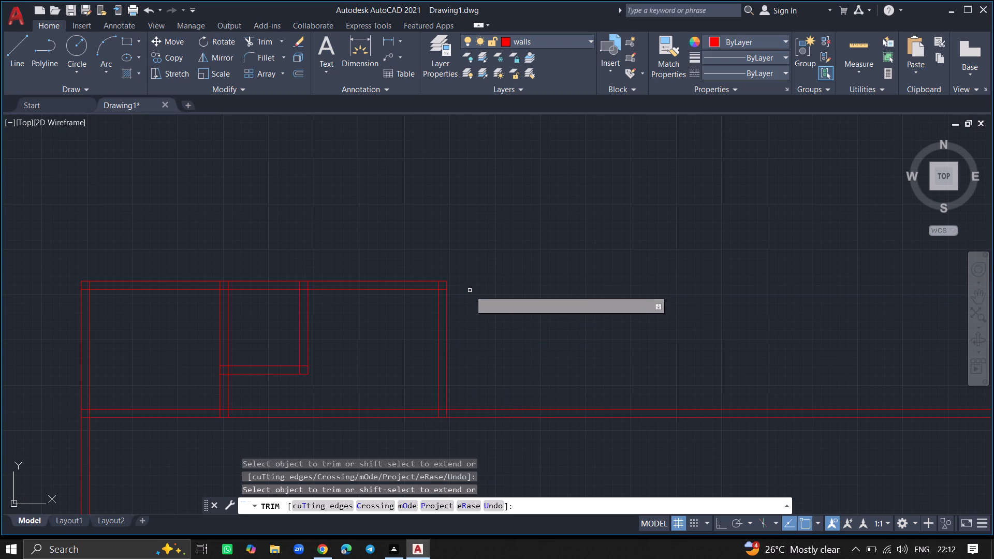
click(489, 410)
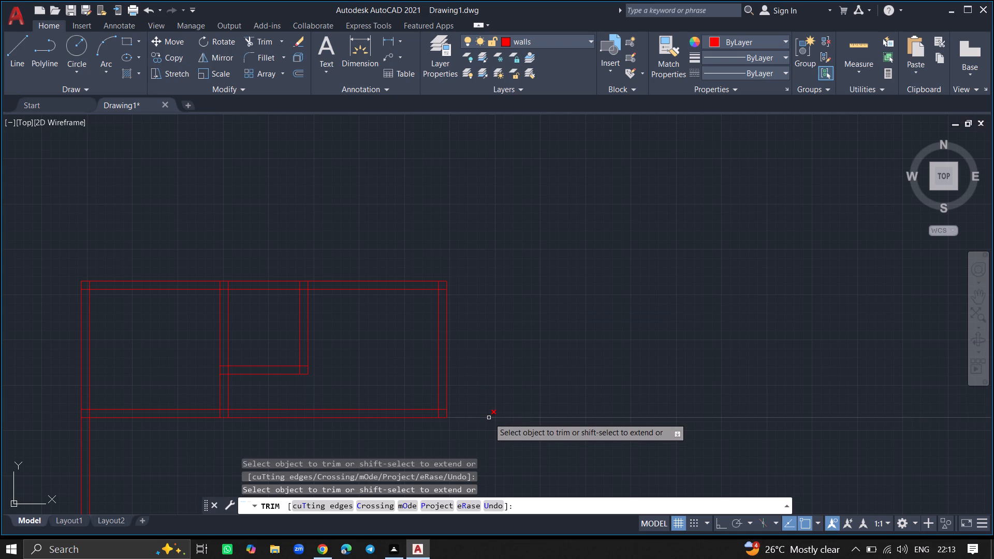
click(489, 418)
key(Return)
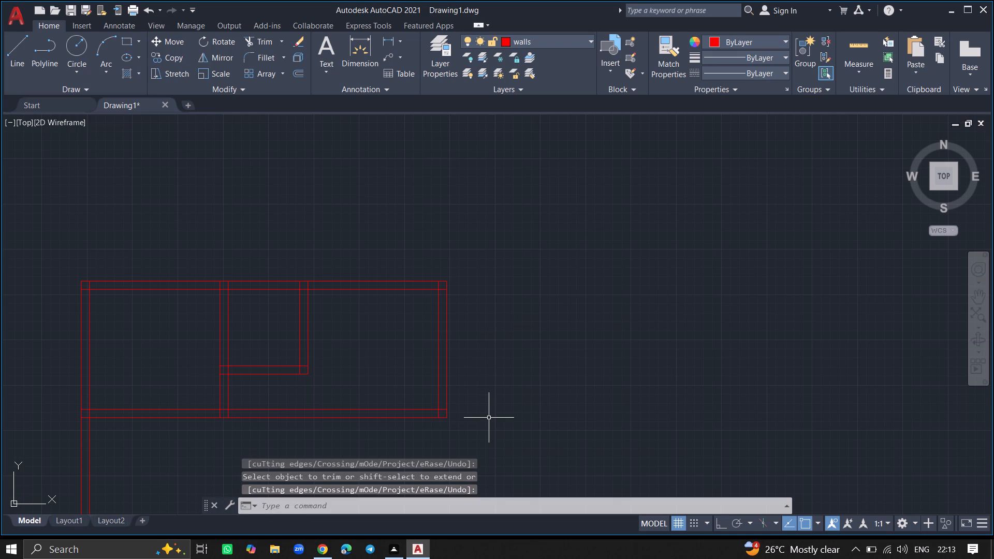
Extend both lines of the second room's right partition down to the bottom line of the long lower wall.
ctrl+scroll(252, 407, up, 3)
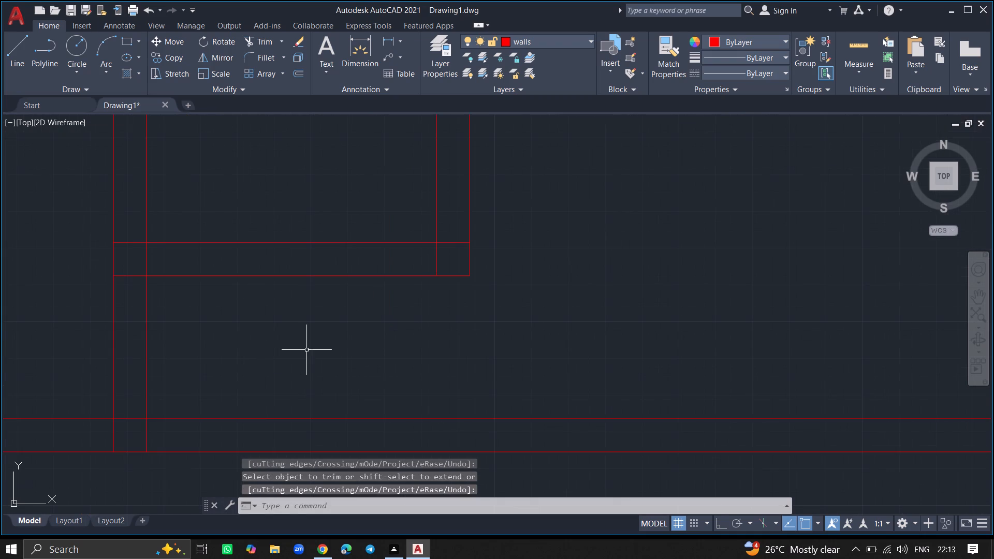
text(ex)
key(Return)
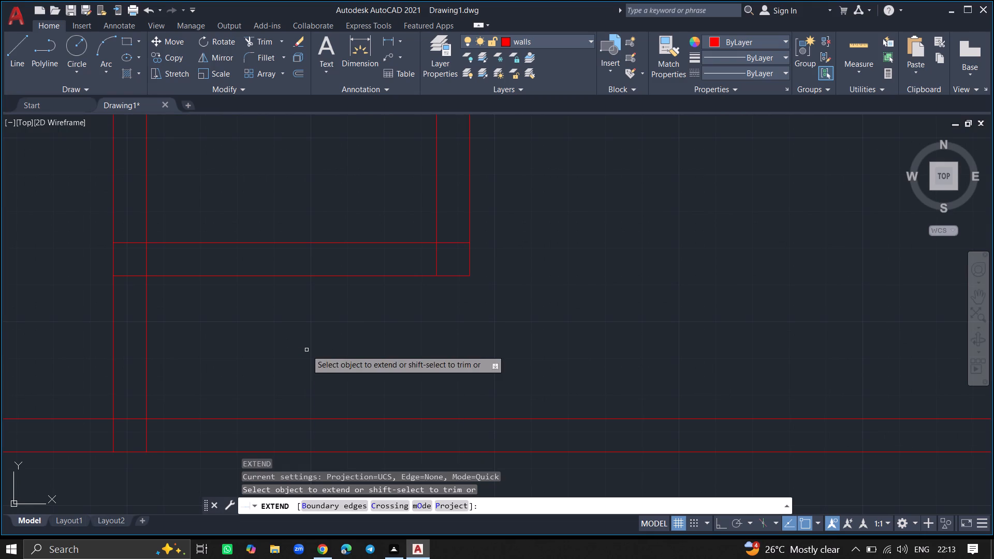
click(435, 258)
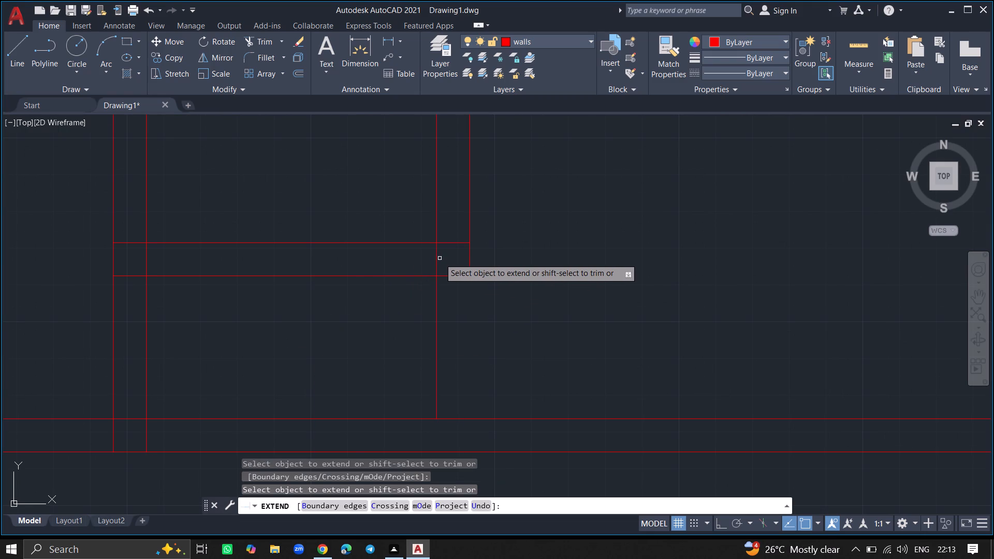
click(438, 258)
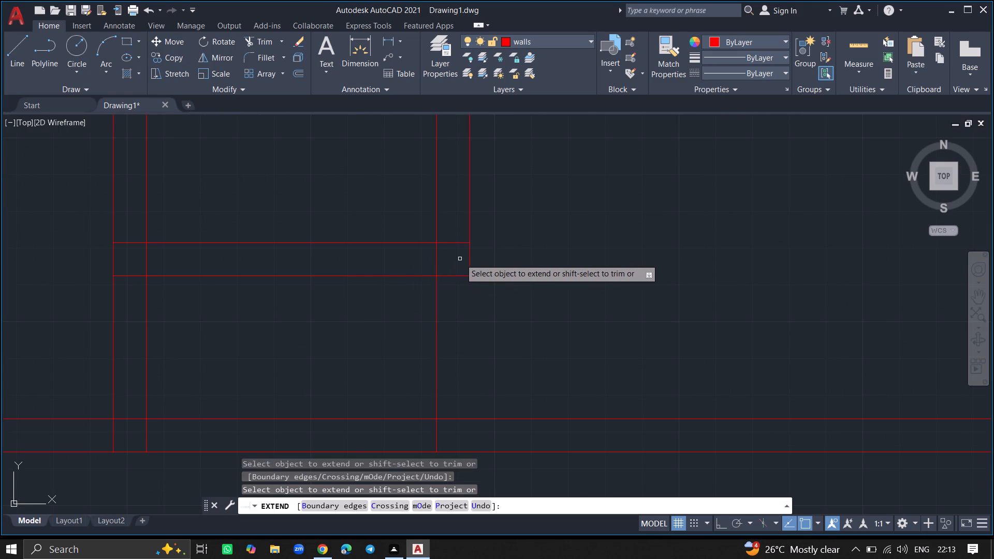
click(469, 259)
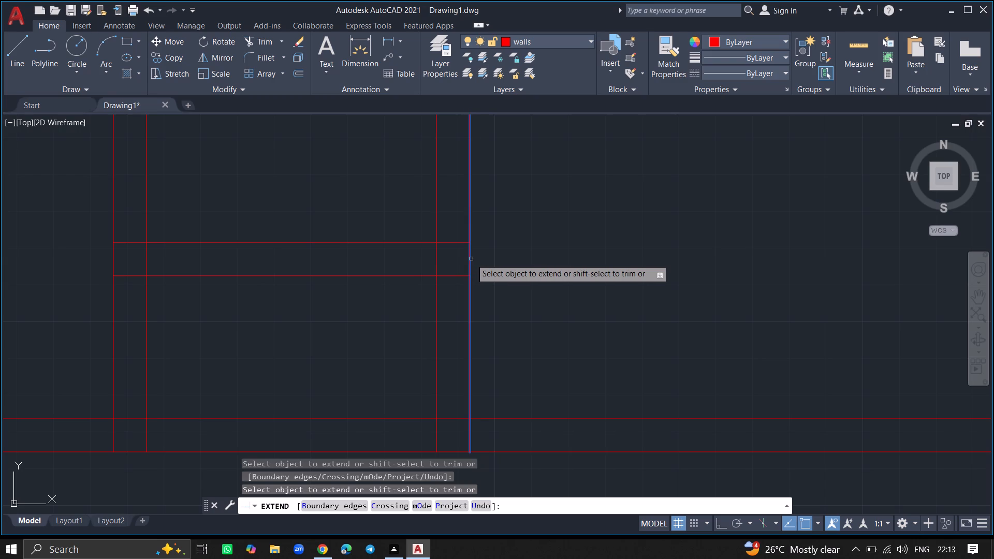
click(471, 259)
key(Return)
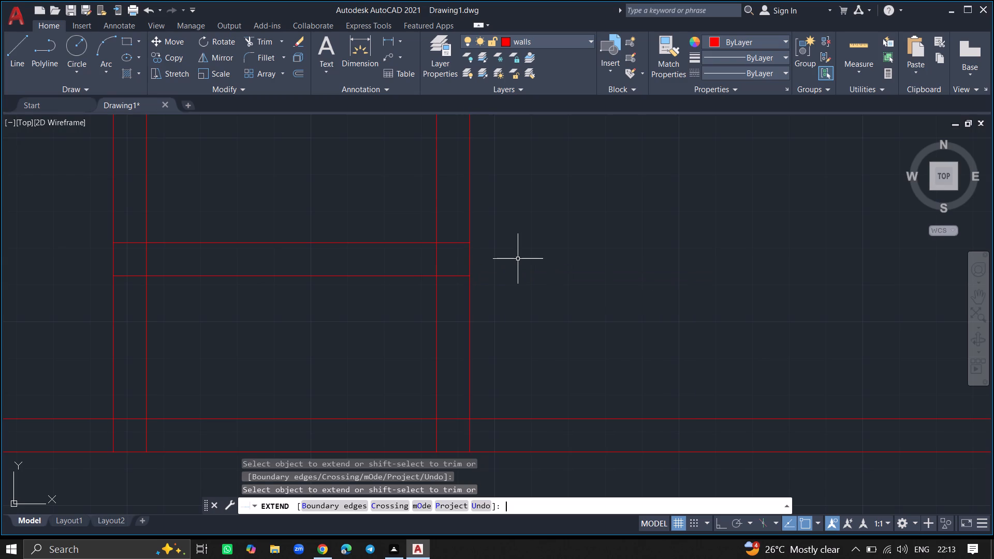
ctrl+scroll(518, 259, down, 2)
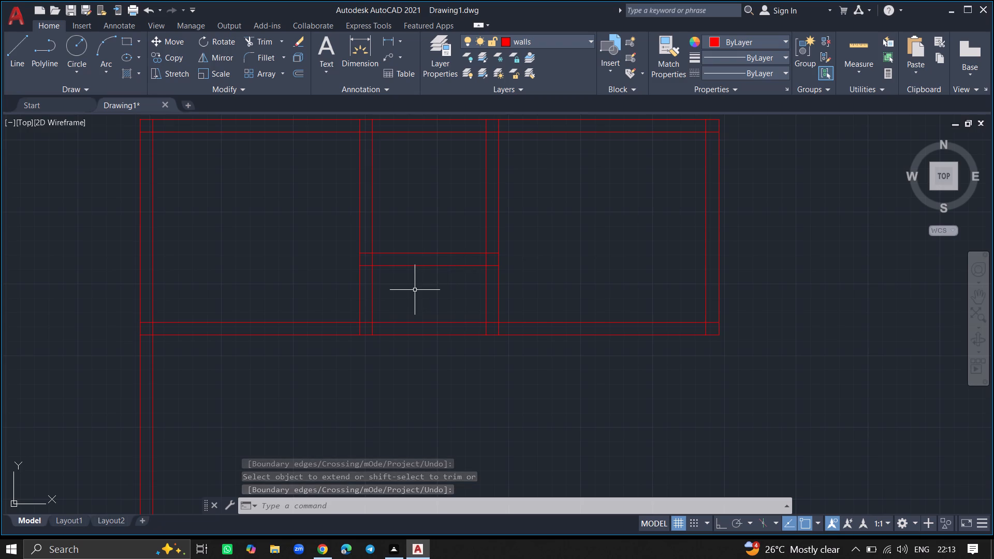
ctrl+scroll(415, 290, down, 3)
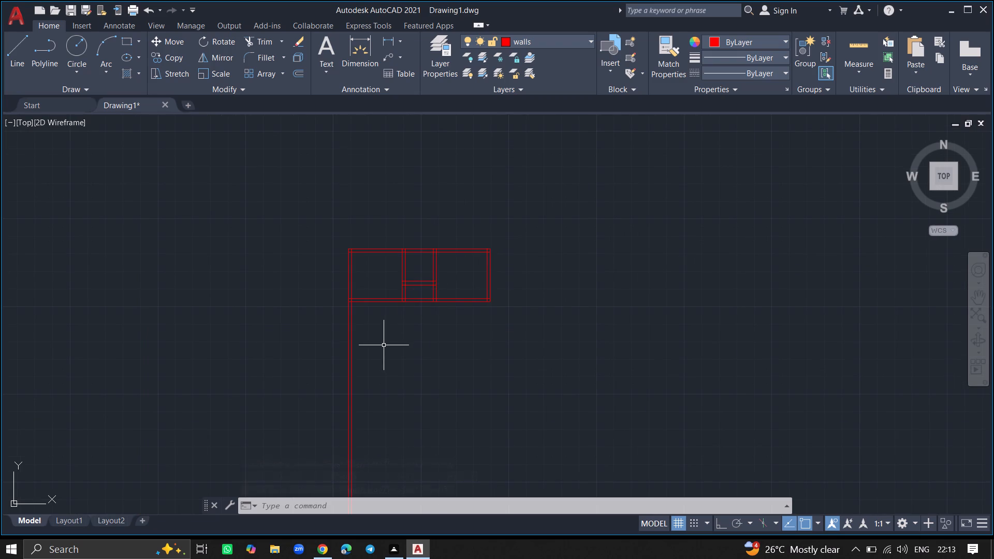
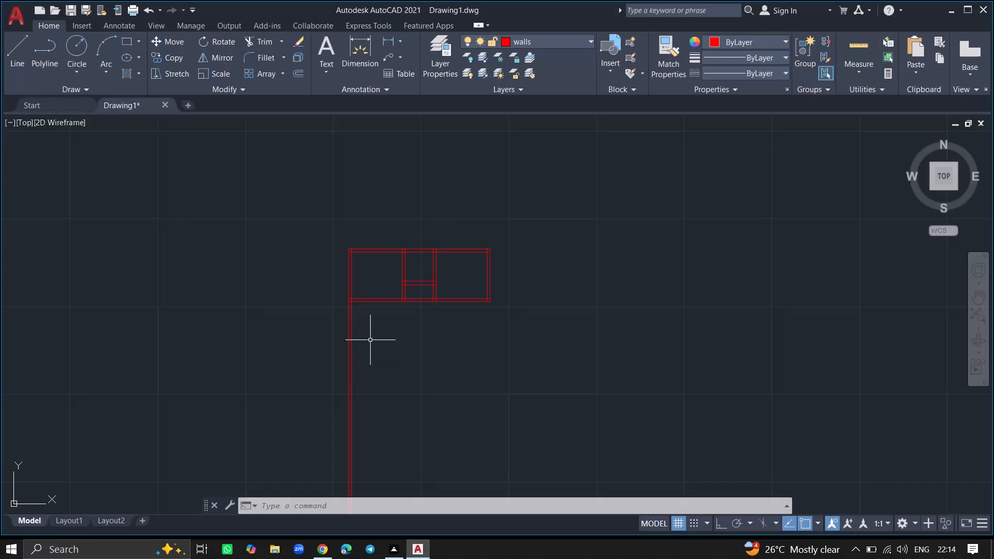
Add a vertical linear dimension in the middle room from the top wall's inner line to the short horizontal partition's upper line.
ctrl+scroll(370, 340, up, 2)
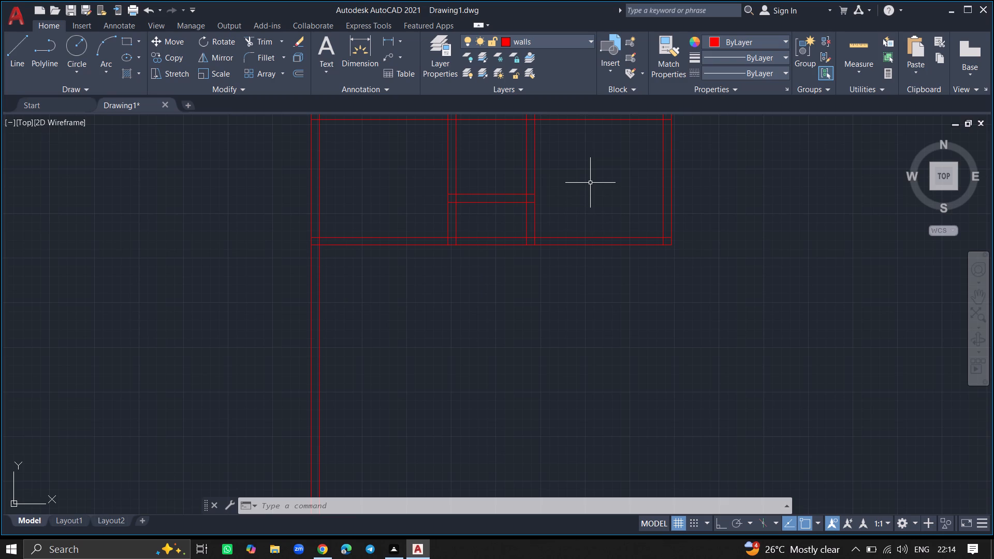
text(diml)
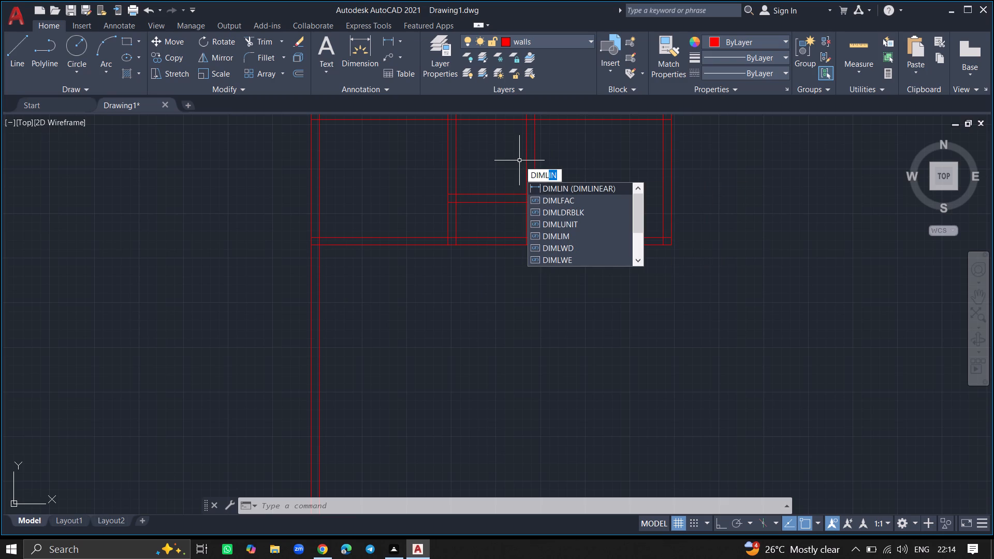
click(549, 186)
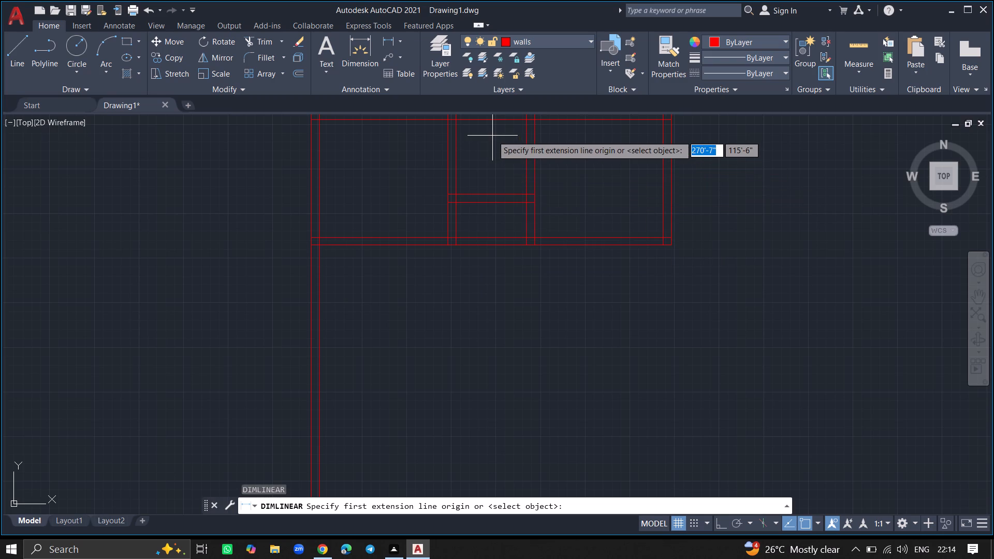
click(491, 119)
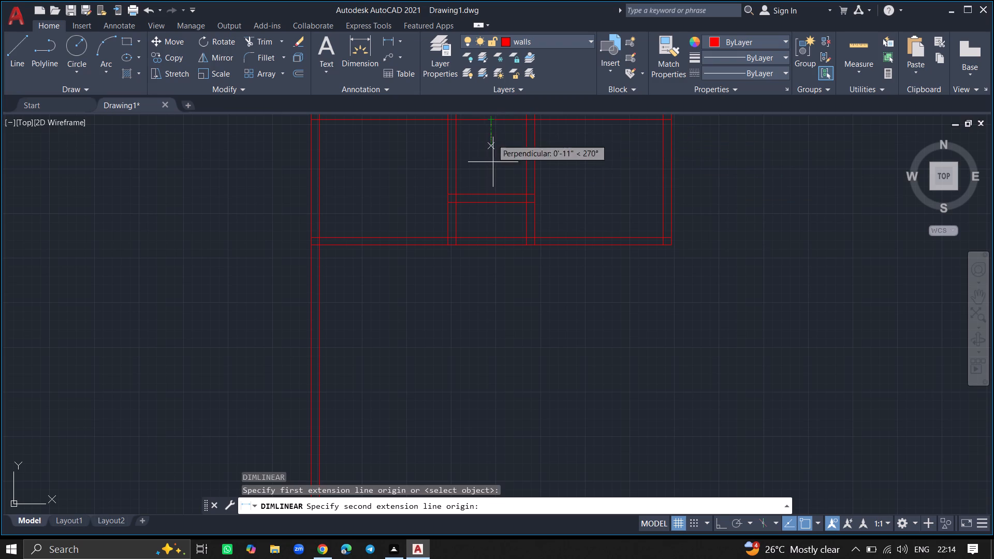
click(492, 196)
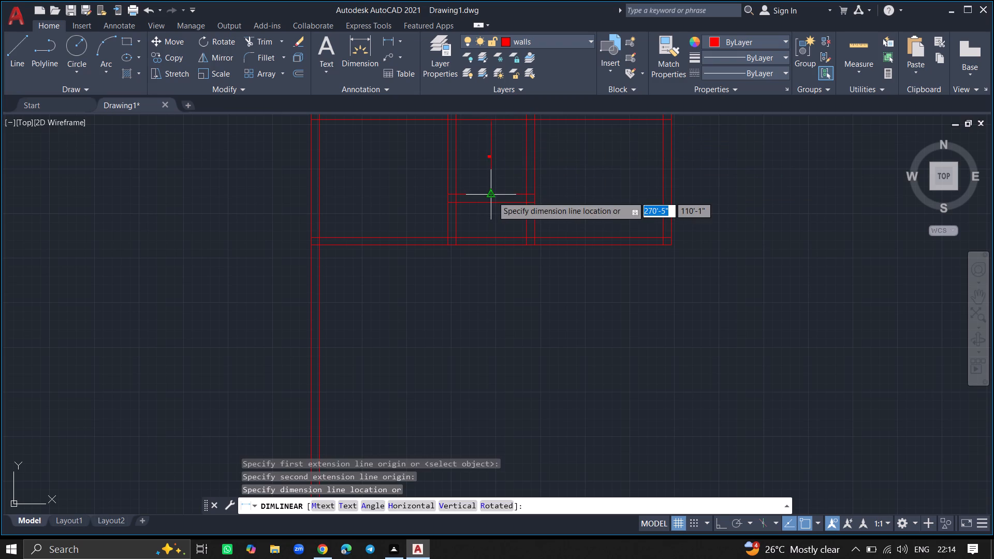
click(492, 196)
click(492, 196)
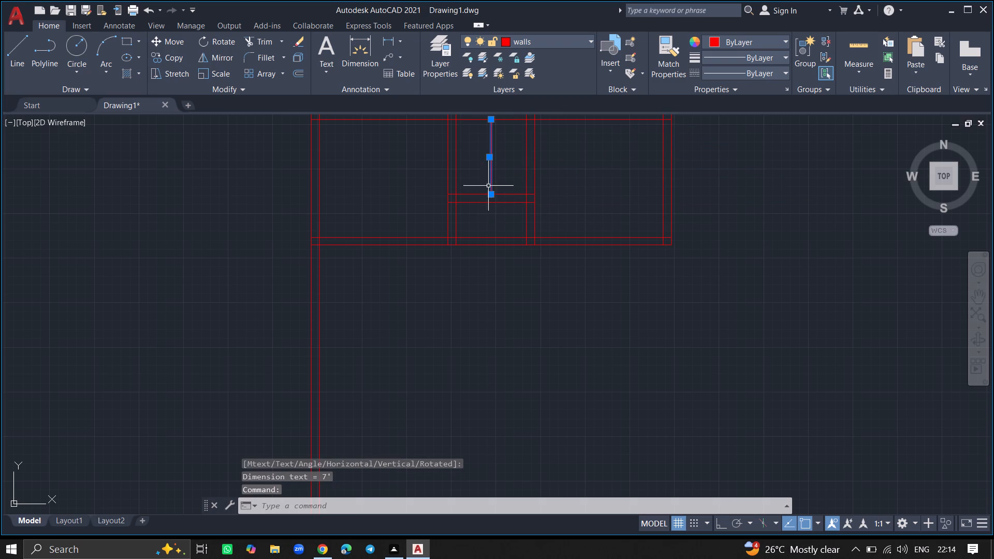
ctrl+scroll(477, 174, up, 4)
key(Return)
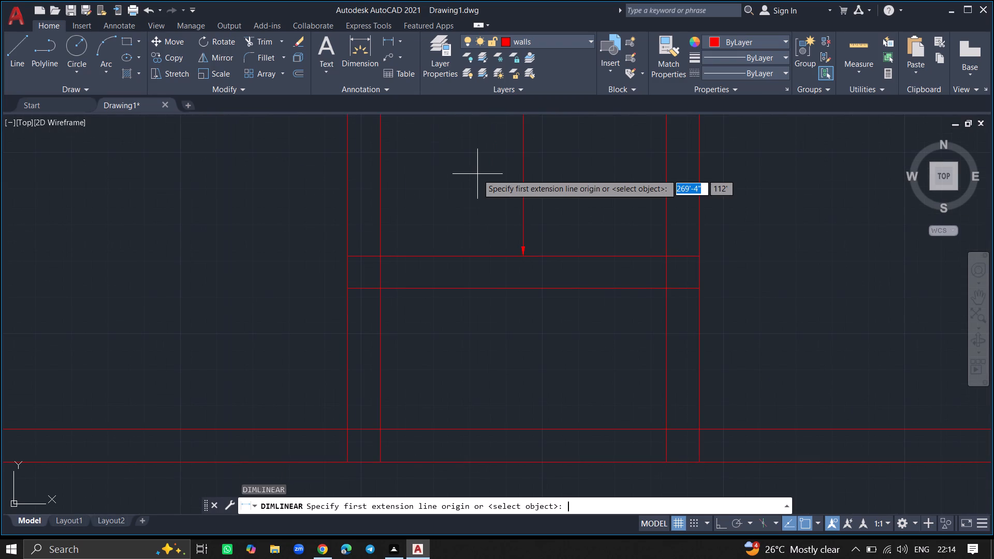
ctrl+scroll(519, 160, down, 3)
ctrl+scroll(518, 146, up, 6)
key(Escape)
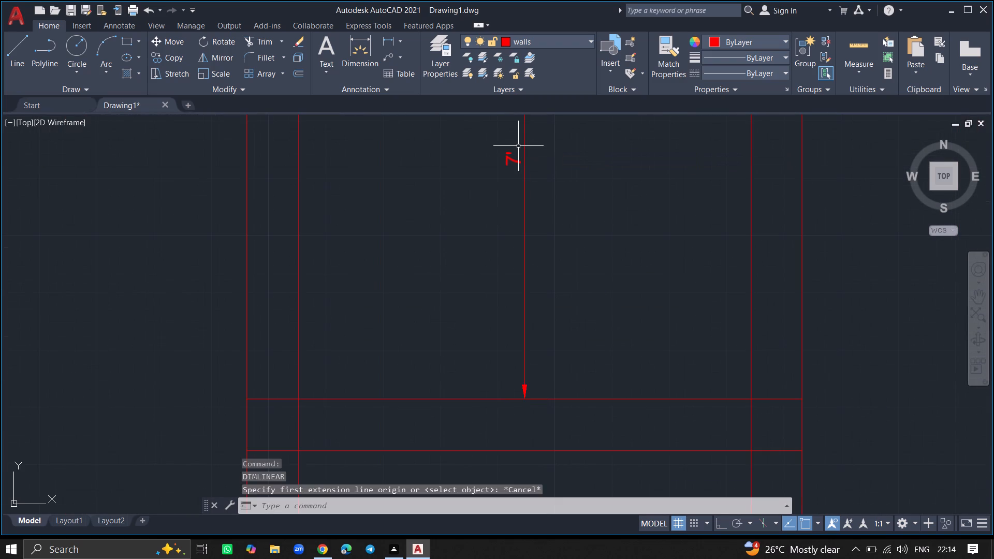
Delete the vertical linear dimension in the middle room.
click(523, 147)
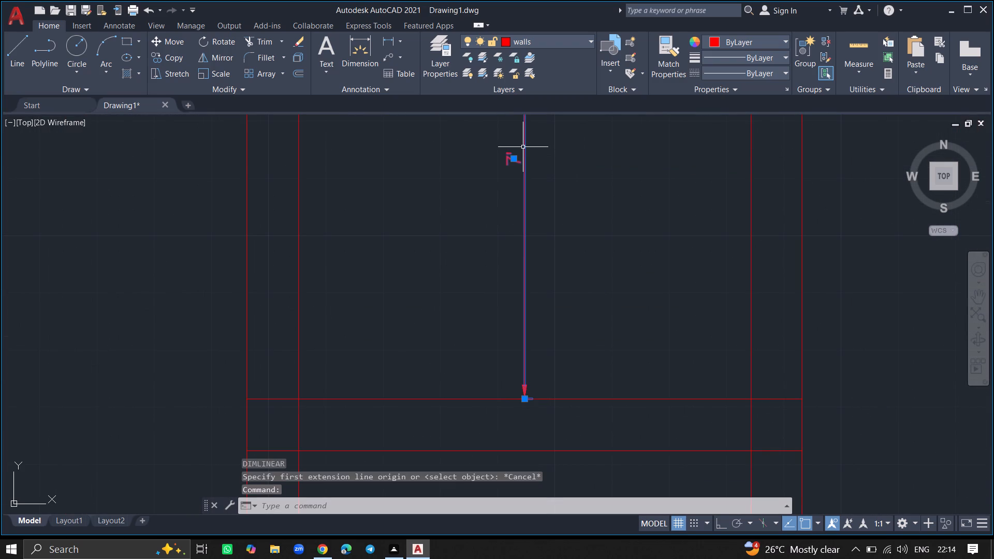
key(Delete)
Offset the inner line of the long left wall 5'4" to the right.
ctrl+scroll(523, 147, down, 4)
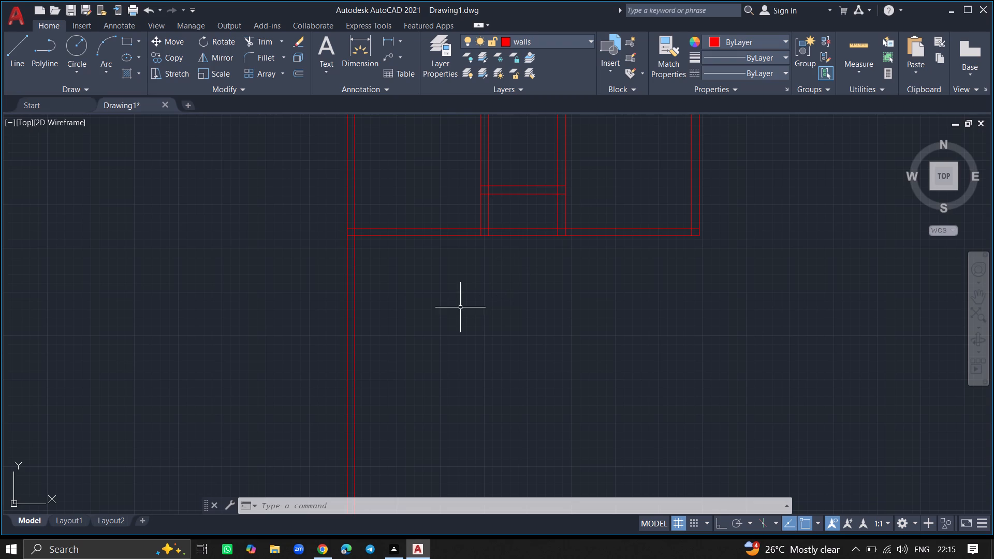
text(offset)
key(Return)
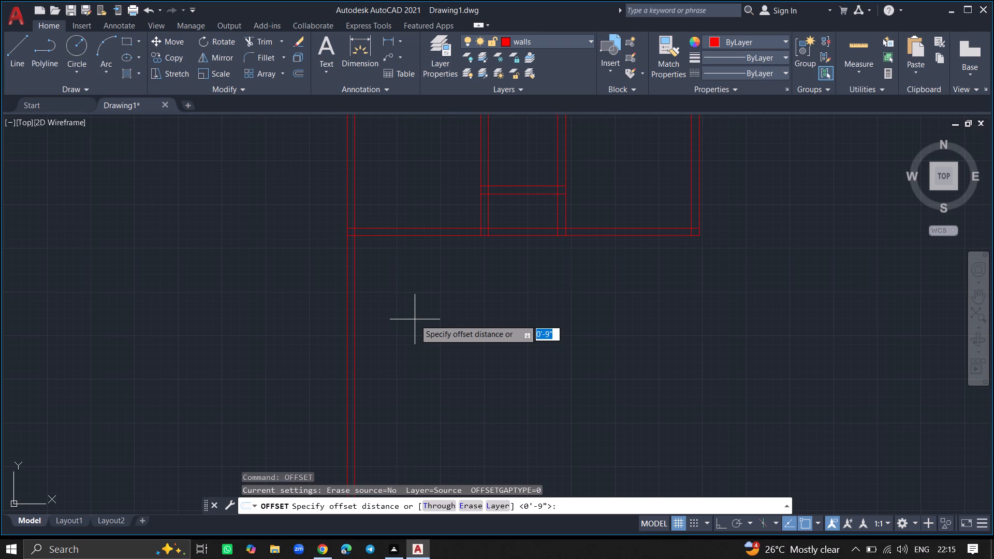
key(5)
text('4)
key(shift+quotedbl)
key(Return)
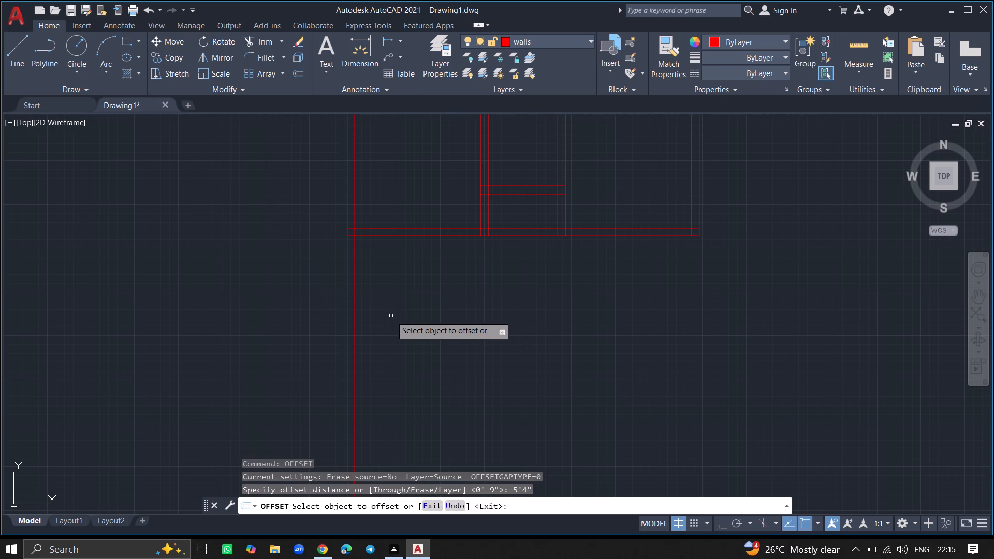
drag(355, 307, 368, 311)
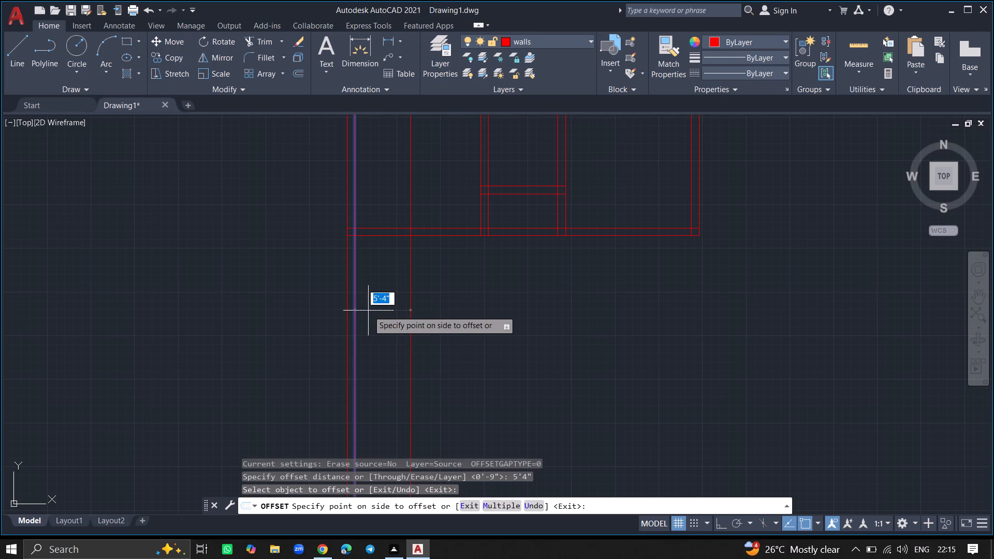
drag(368, 311, 375, 311)
click(375, 311)
key(Return)
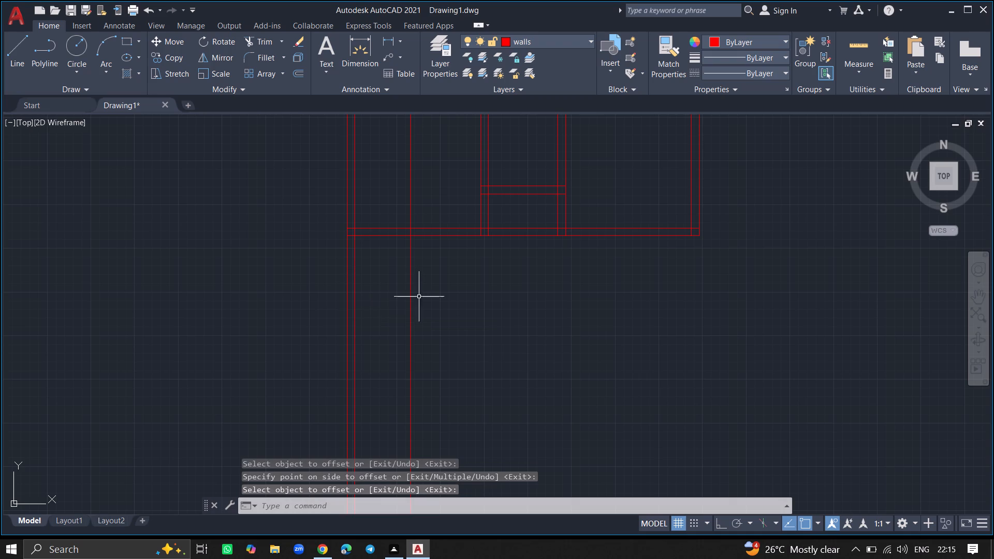
Offset the new vertical line 9" to the right to give the corridor-like space's right wall its thickness.
text(off)
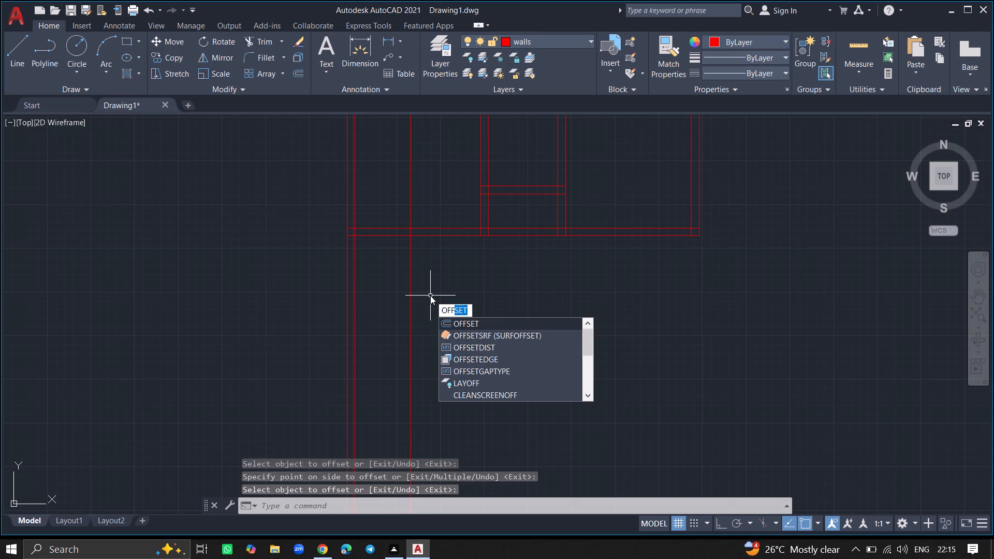
click(459, 320)
key(9)
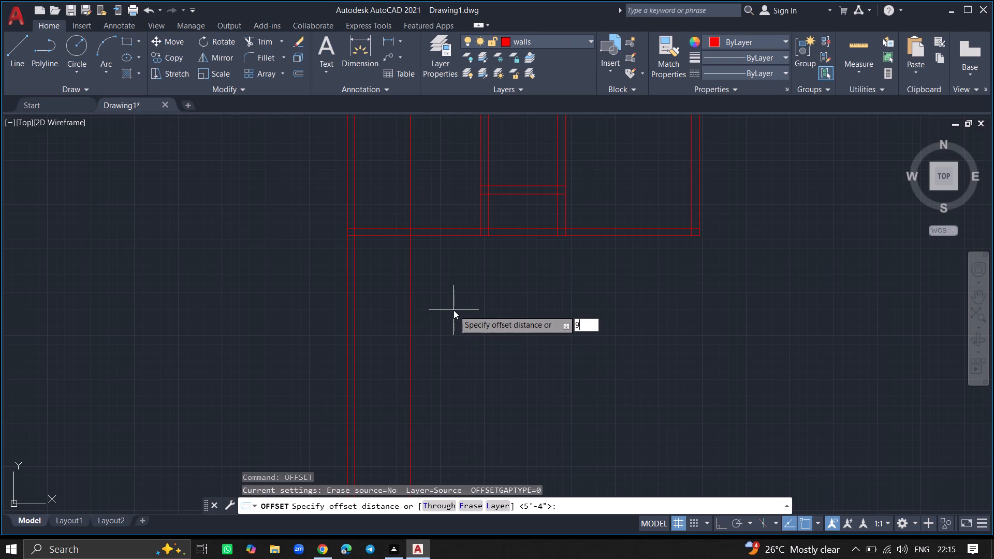
key(shift+quotedbl)
key(Return)
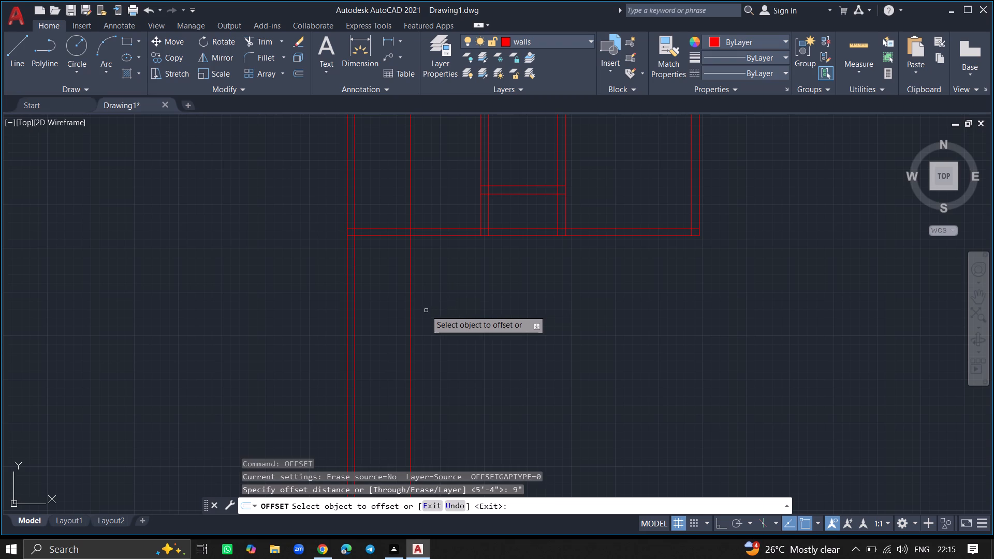
drag(412, 310, 426, 313)
click(426, 313)
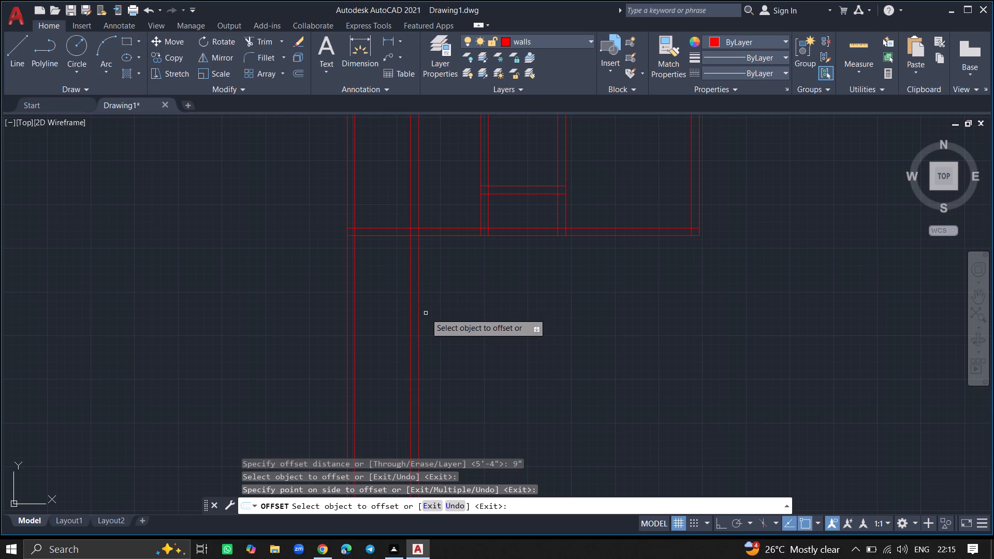
key(Return)
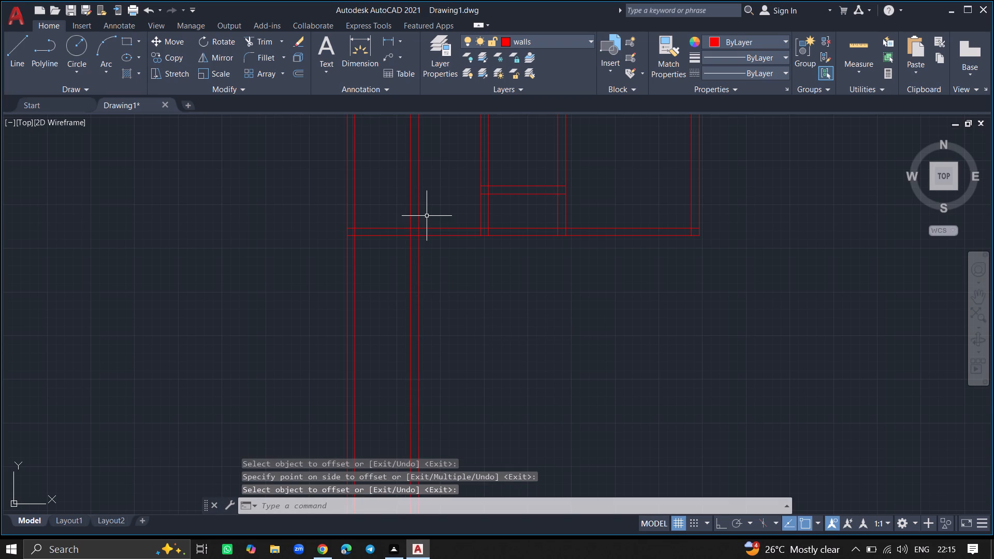
Trim both new vertical wall lines where they run through the first room and across the top wall.
ctrl+scroll(427, 216, down, 4)
ctrl+scroll(425, 209, up, 4)
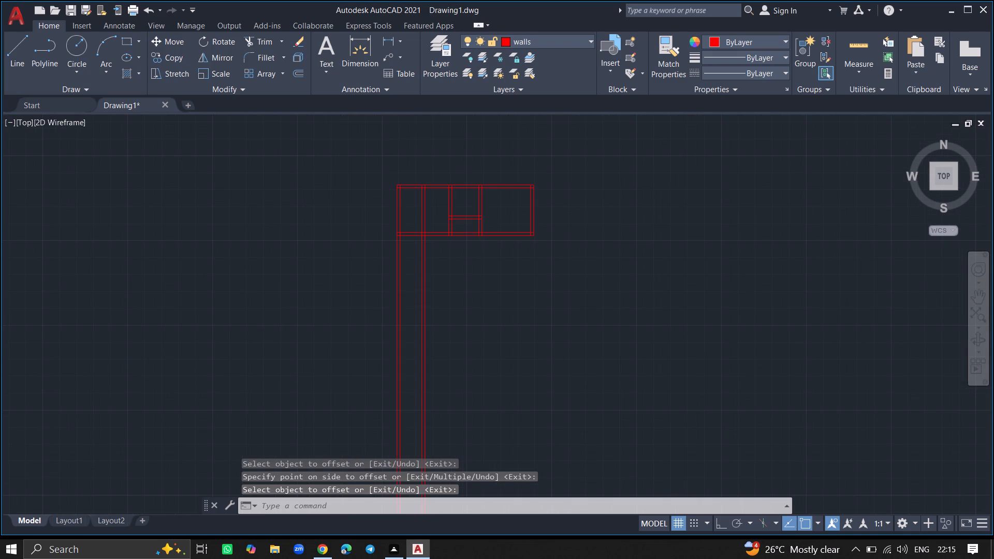
ctrl+scroll(425, 209, up, 3)
text(trim)
key(Return)
ctrl+scroll(425, 209, down, 1)
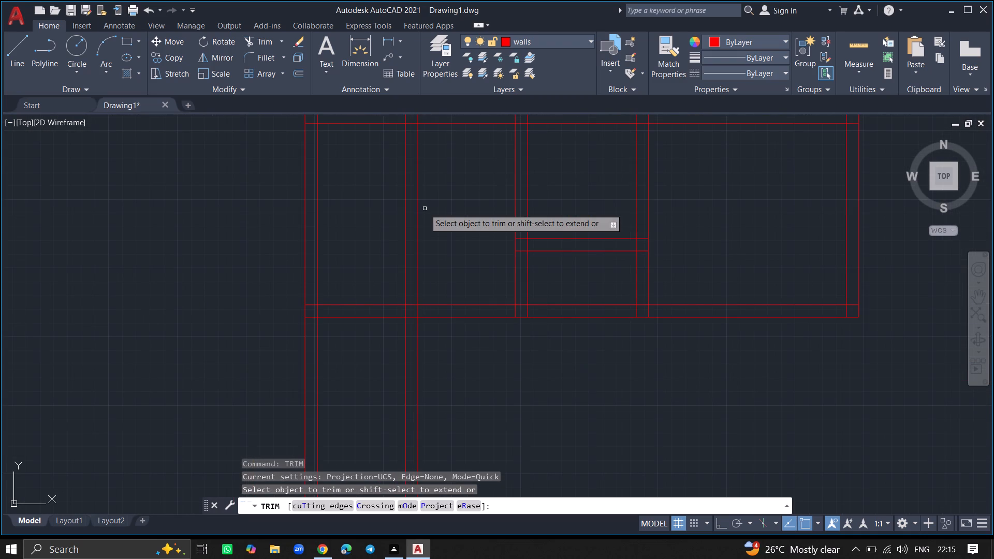
click(417, 208)
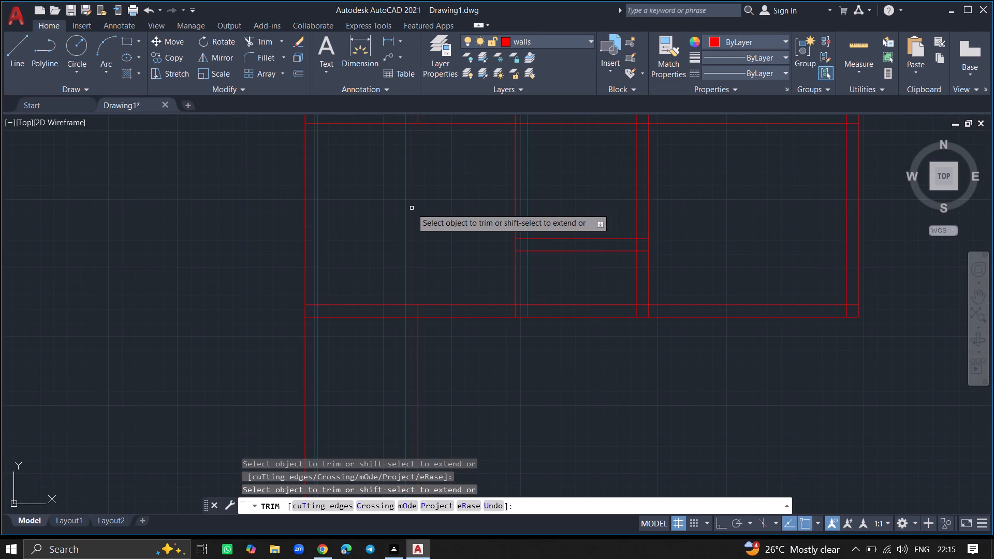
click(405, 209)
ctrl+scroll(405, 209, down, 1)
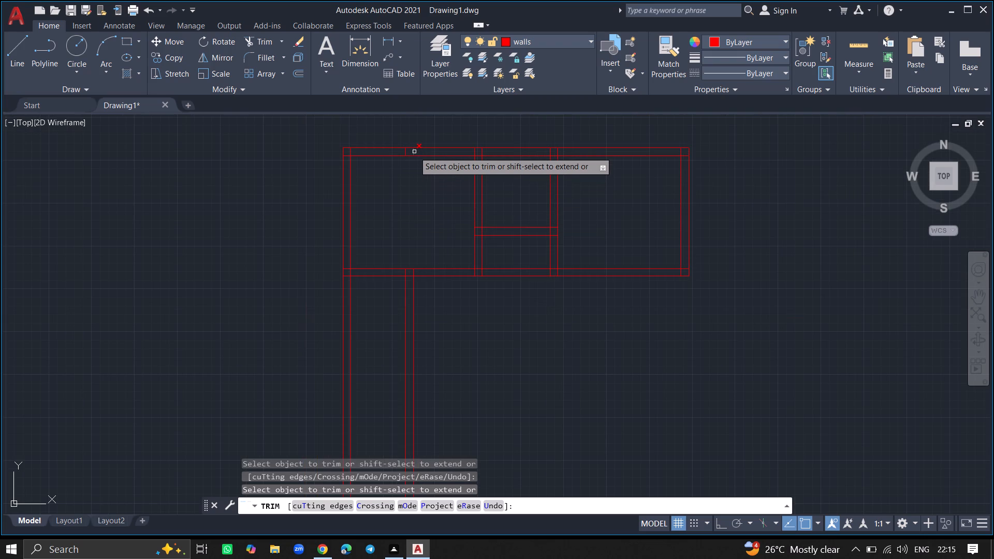
ctrl+scroll(414, 152, up, 3)
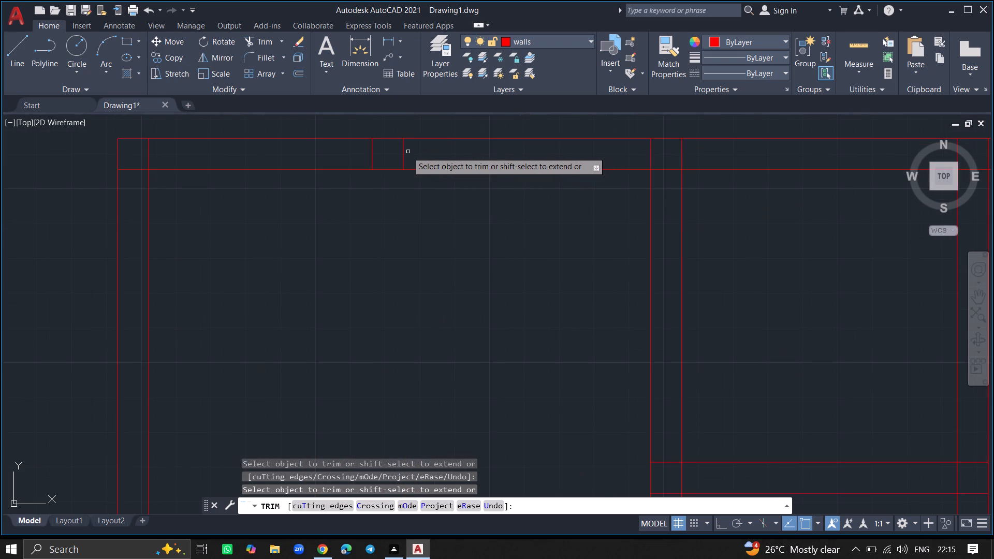
click(401, 152)
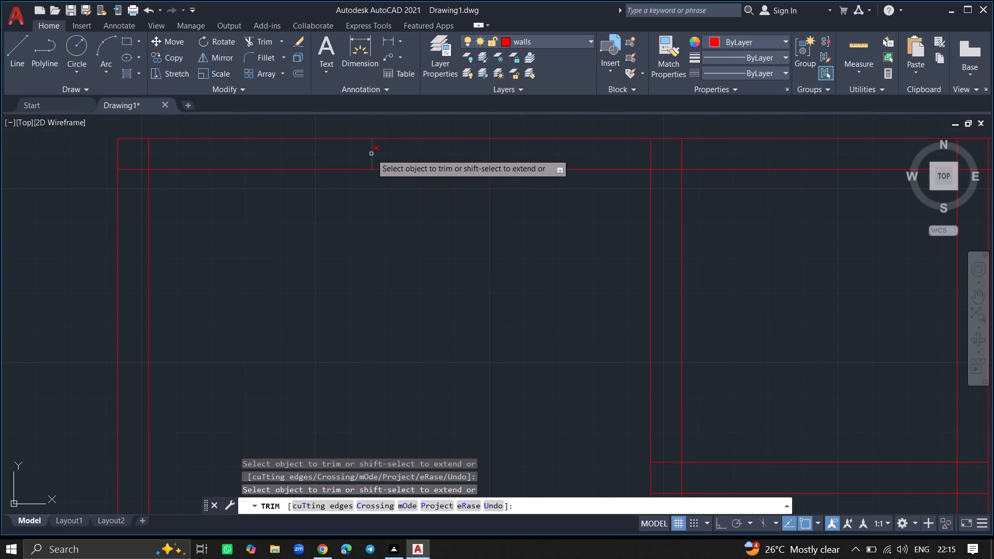
click(371, 154)
key(Return)
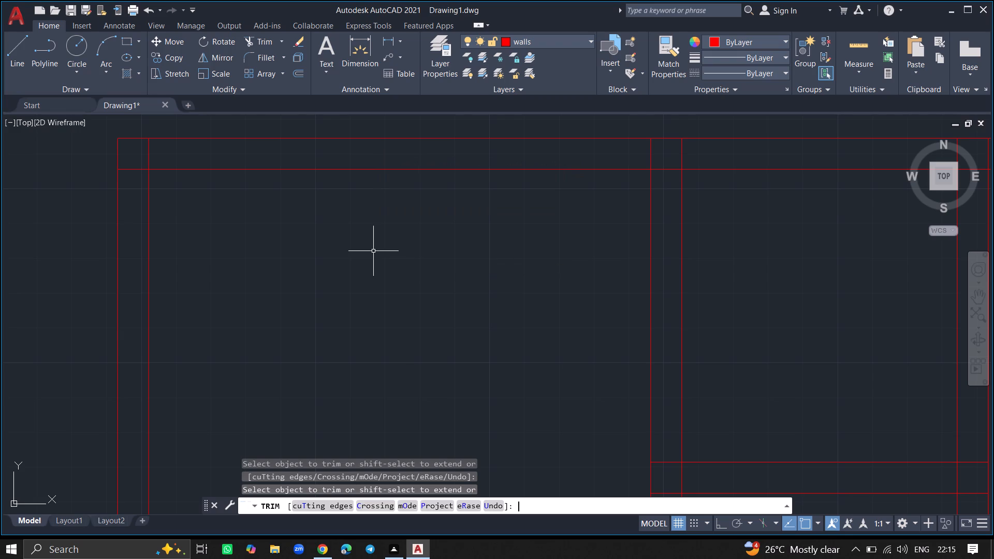
Offset the bottom line of the long lower wall 11' downward beneath the first room.
ctrl+scroll(373, 251, down, 5)
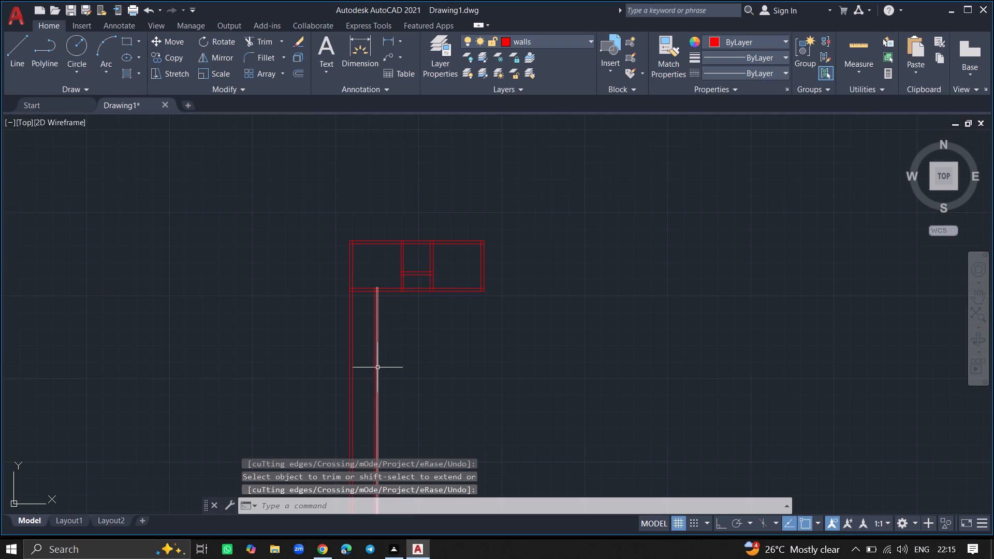
ctrl+scroll(370, 372, up, 2)
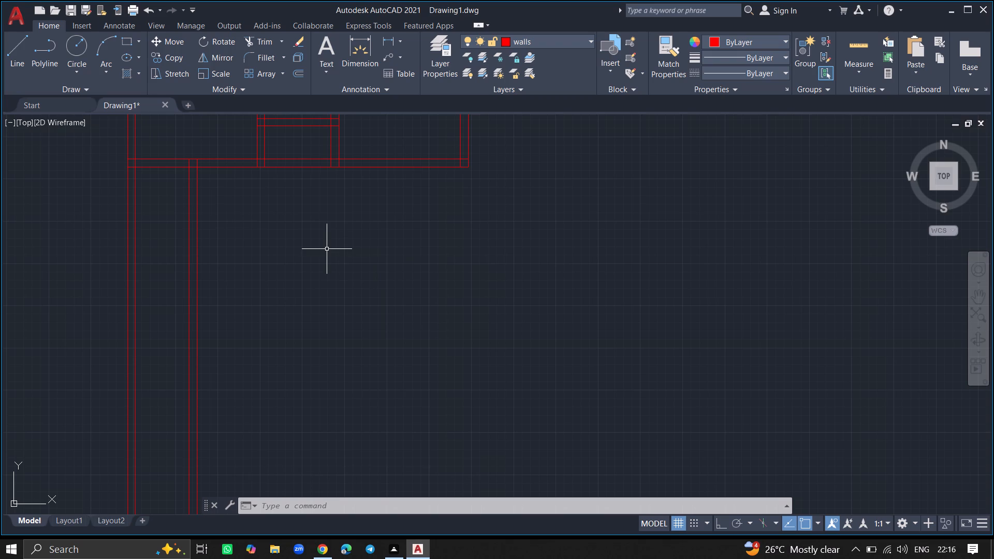
text(offset)
key(Return)
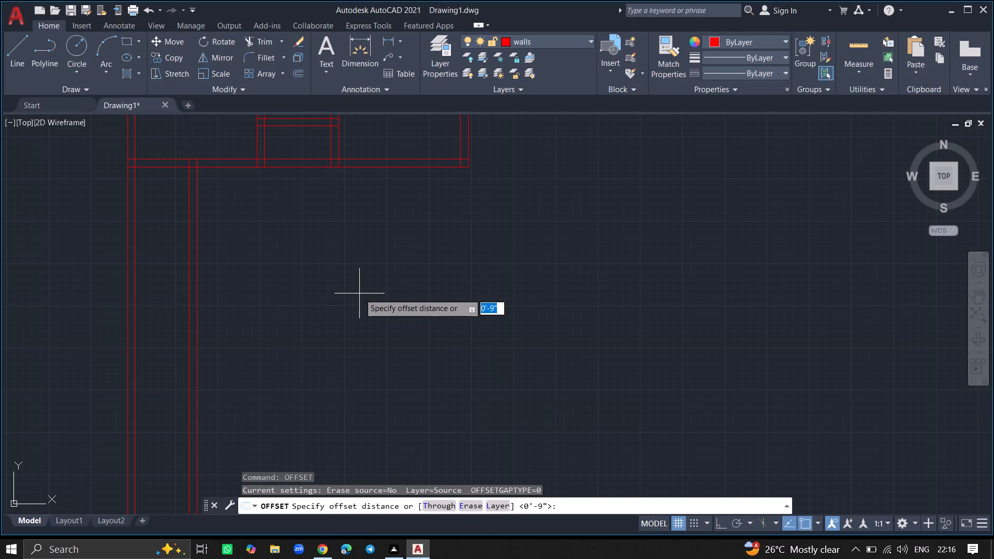
text(11)
key(apostrophe)
key(Return)
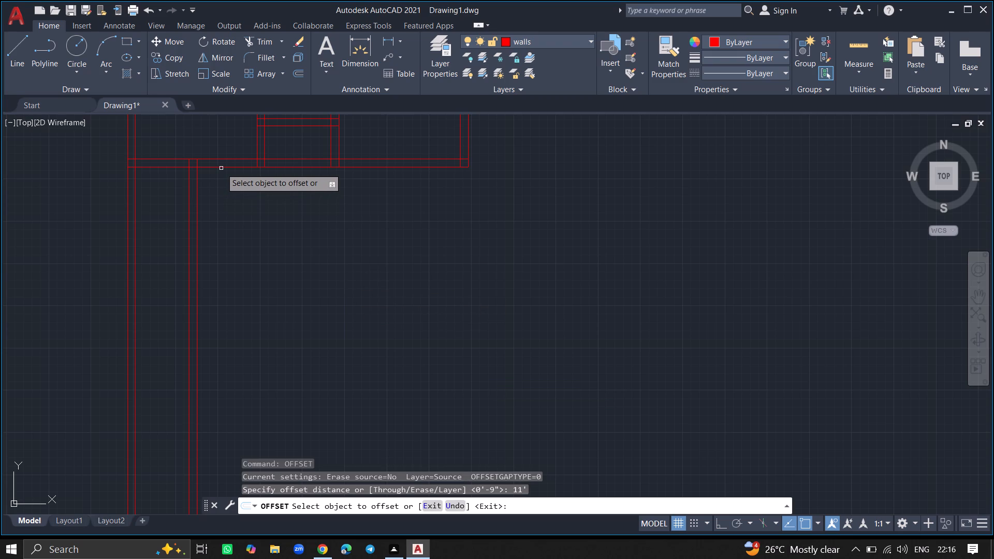
drag(220, 167, 232, 268)
click(232, 268)
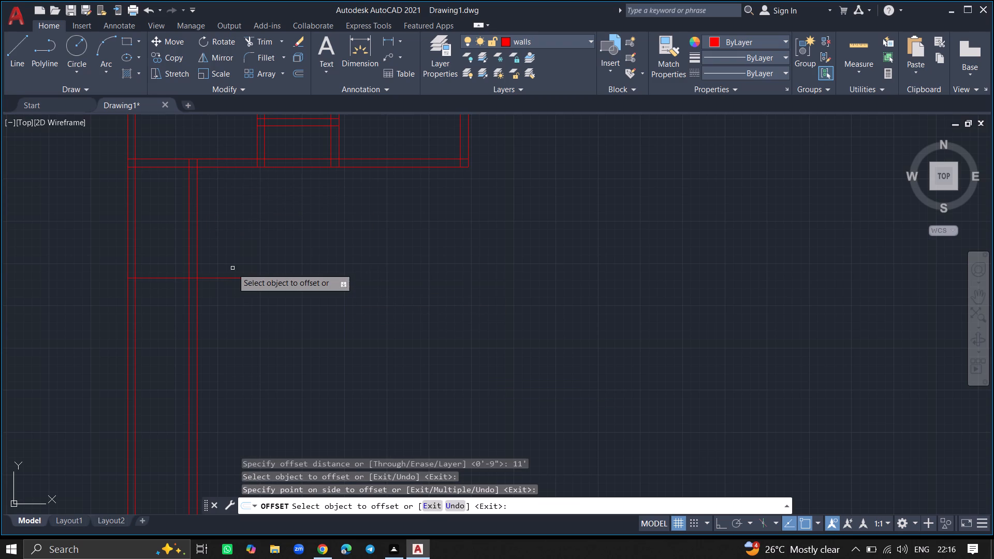
key(Return)
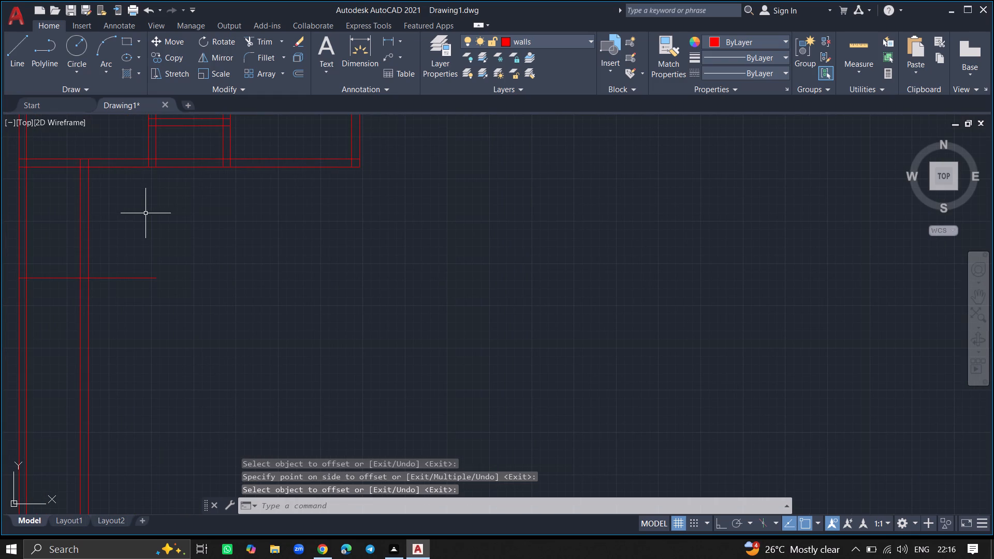
Offset the new horizontal line below the first room 9" downward to give the cross wall its thickness.
text(off)
click(107, 343)
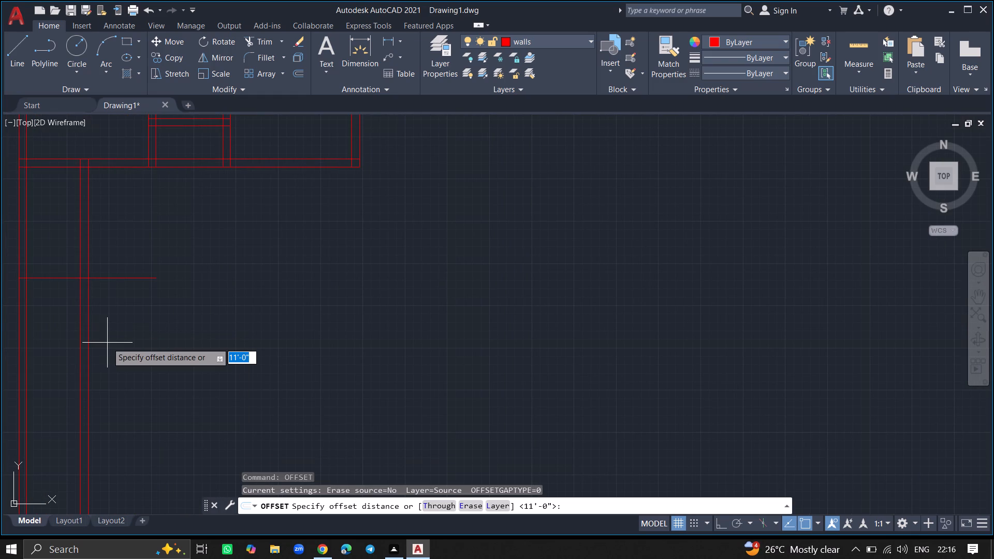
key(9)
key(shift+quotedbl)
key(Return)
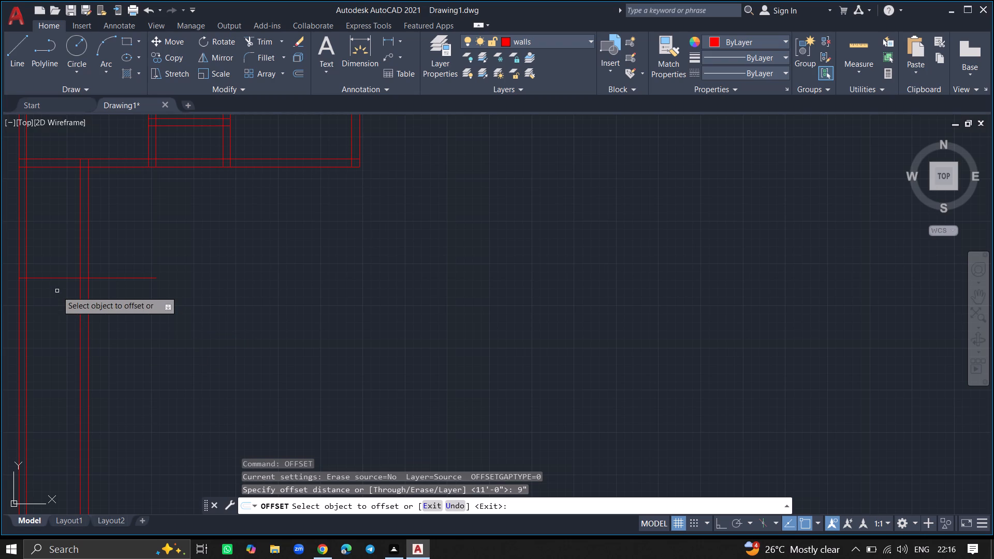
drag(59, 278, 61, 303)
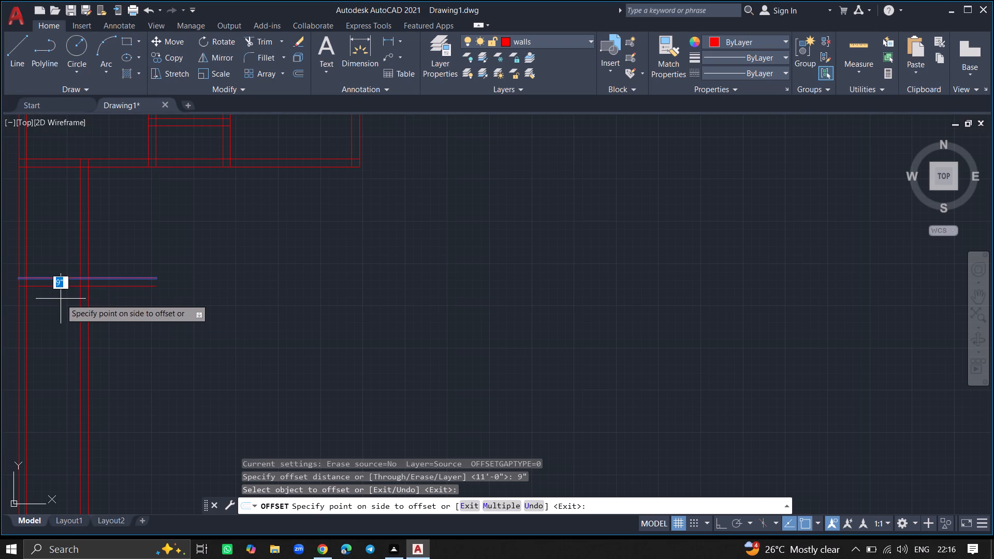
drag(61, 303, 61, 313)
click(61, 313)
key(Return)
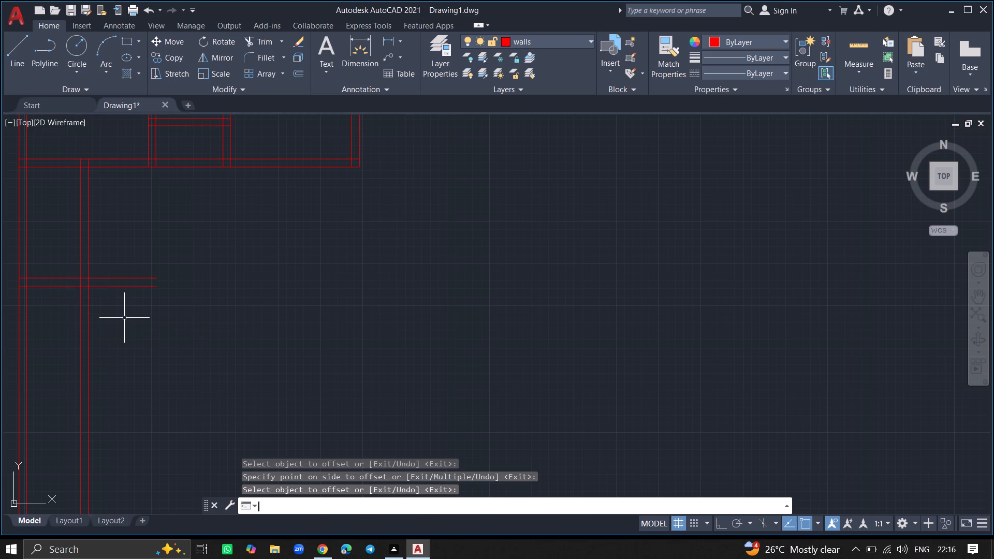
Trim both lines of the short vertical partition wall where they run below the new cross wall.
text(trim)
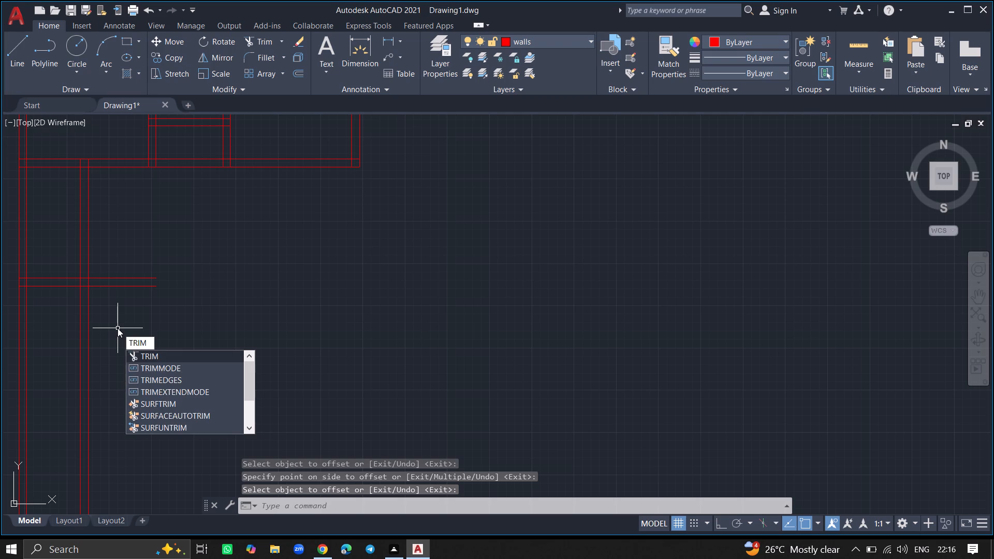
key(Return)
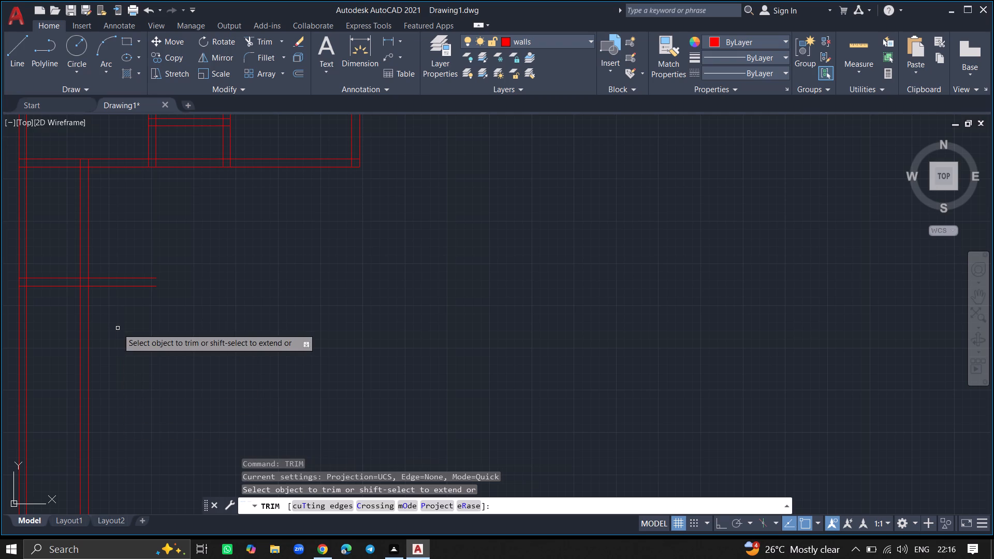
click(88, 337)
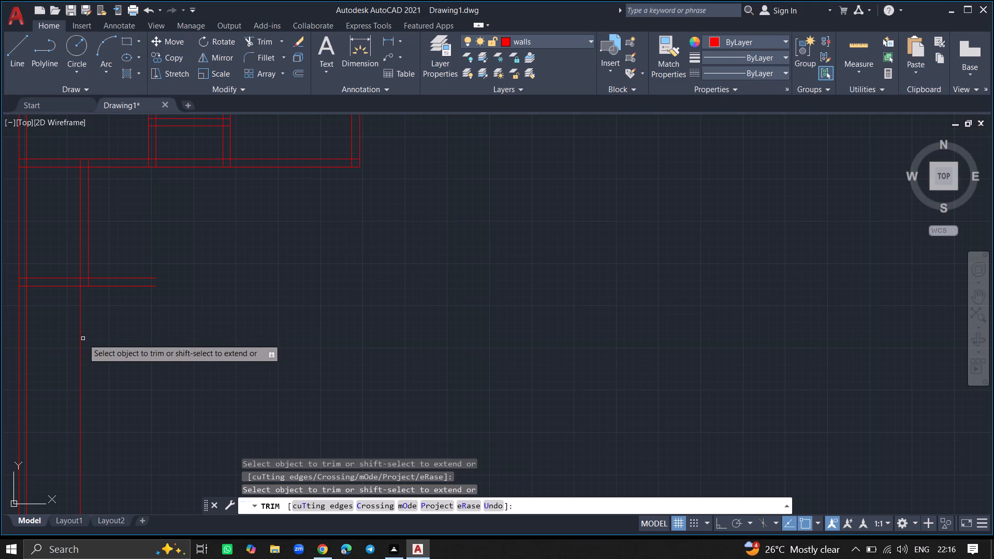
click(78, 339)
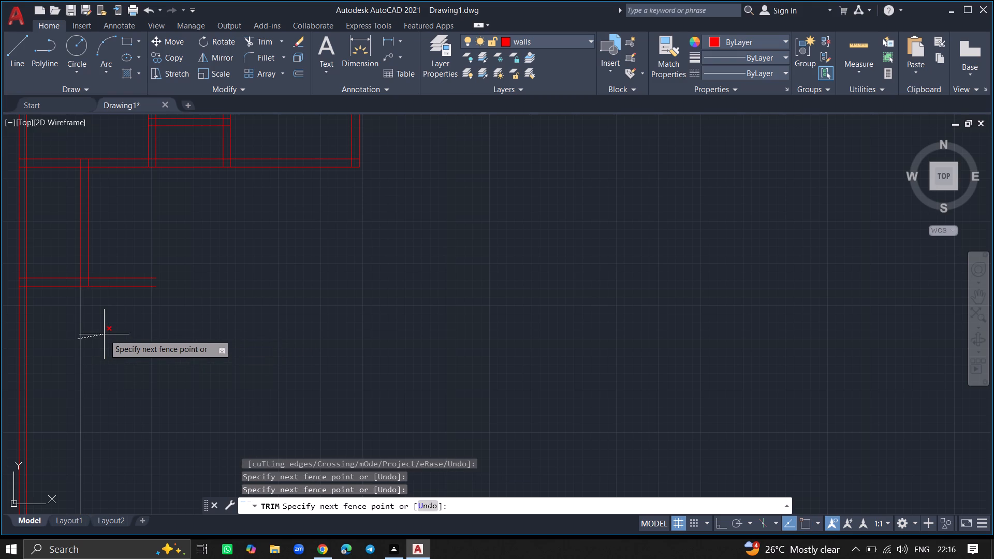
click(104, 334)
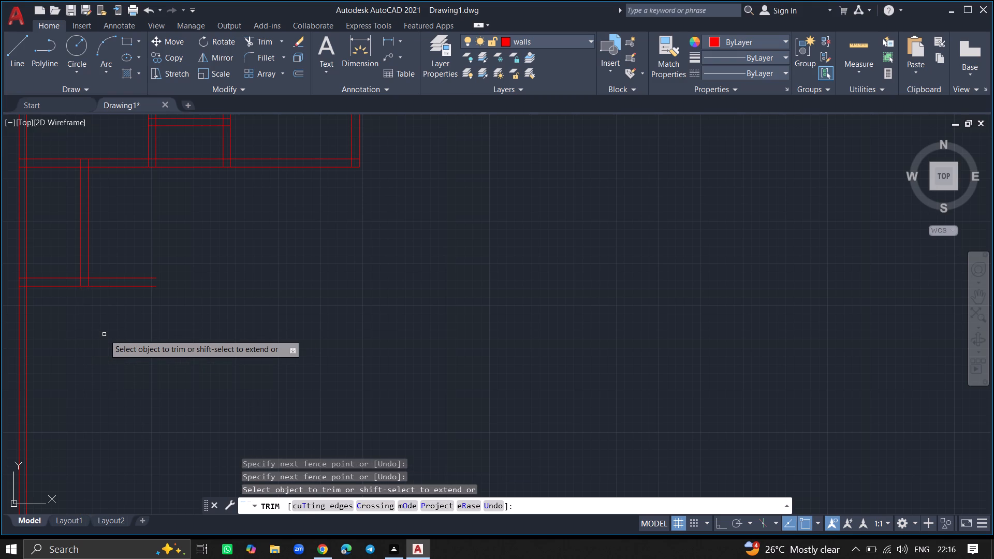
Save the drawing in the Documents folder as PROJECT 4.
key(ctrl+s)
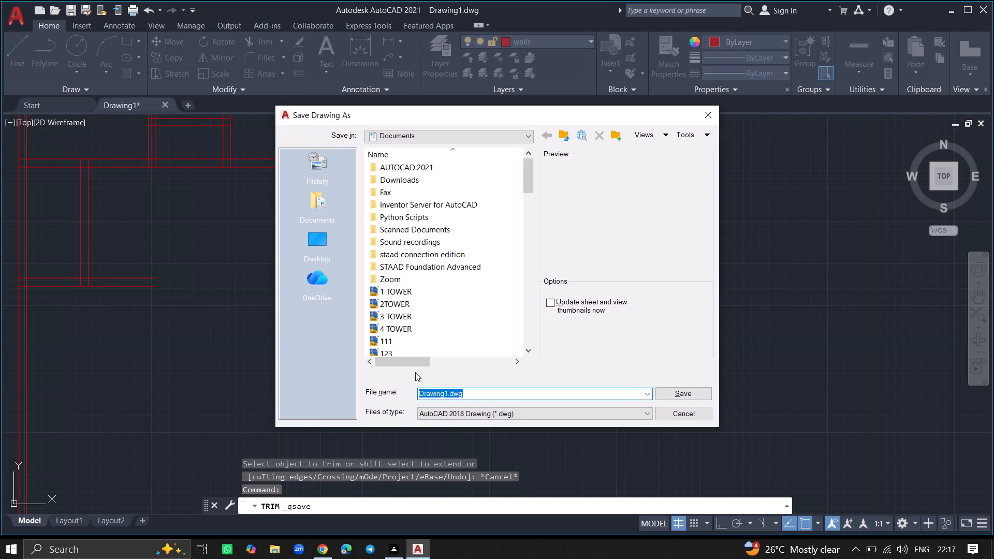
click(490, 393)
key(BackSpace)
key(BackSpace)
key(BackSpace)
key(BackSpace)
key(BackSpace)
key(BackSpace)
key(BackSpace)
key(BackSpace)
key(BackSpace)
key(BackSpace)
key(BackSpace)
key(BackSpace)
key(BackSpace)
key(BackSpace)
key(BackSpace)
key(BackSpace)
key(BackSpace)
key(BackSpace)
key(BackSpace)
key(BackSpace)
text(pr)
key(o)
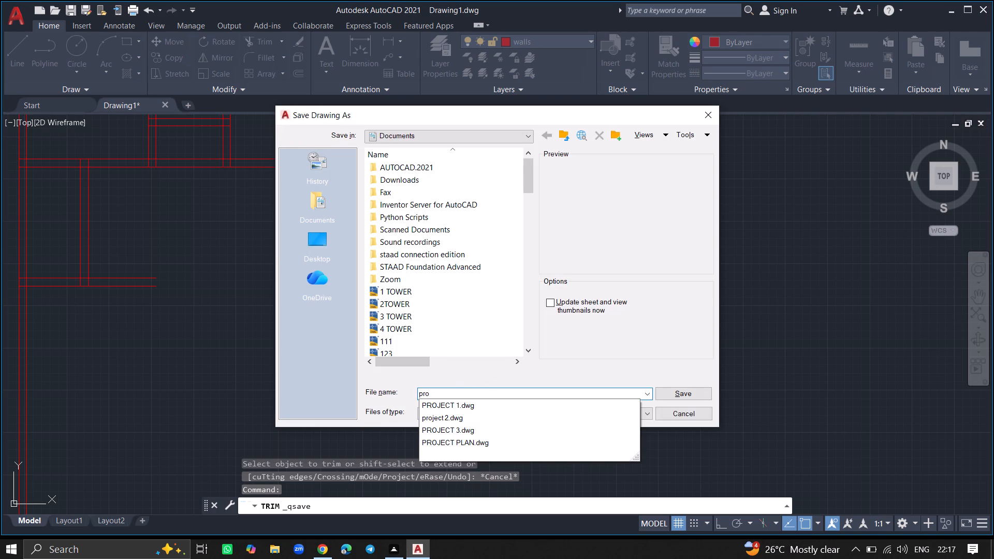
key(BackSpace)
key(BackSpace)
key(BackSpace)
key(BackSpace)
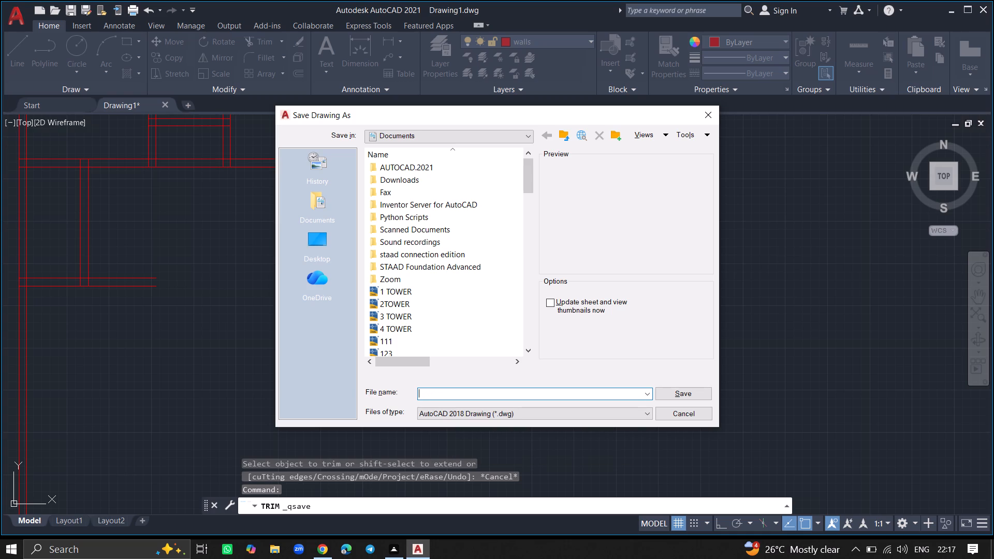
text(PROJECT)
key(space)
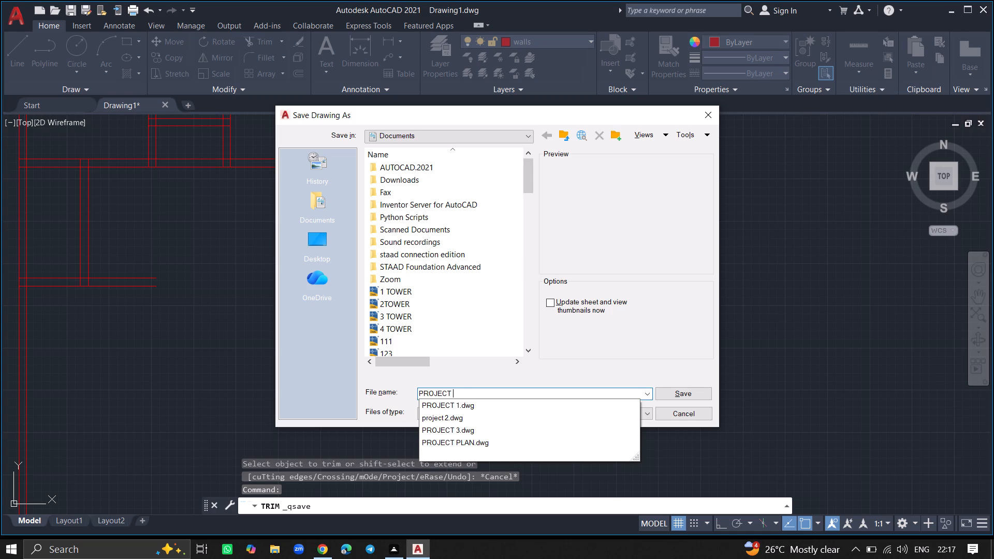
key(4)
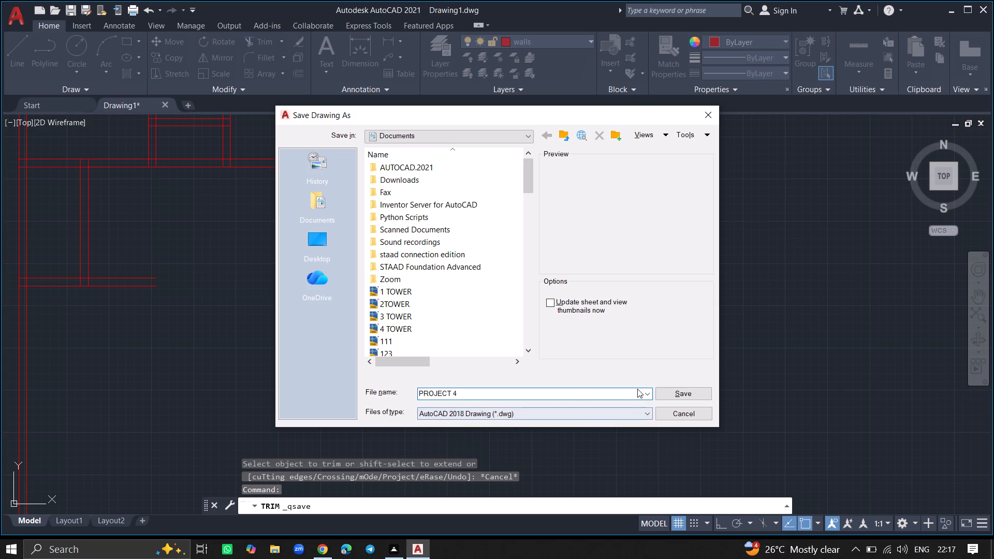
click(667, 387)
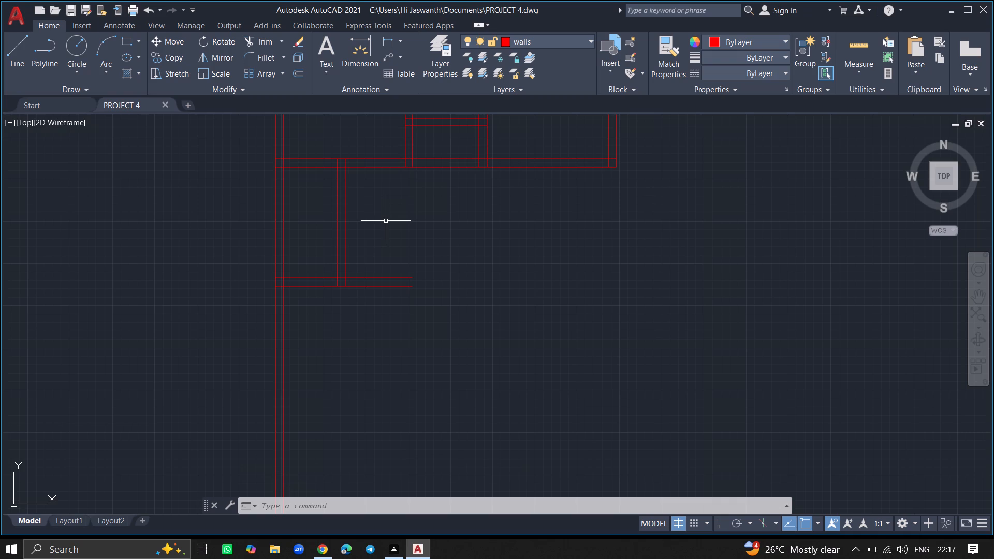
Offset the inner line of the long left wall 13'7" to the right.
ctrl+scroll(386, 221, down, 1)
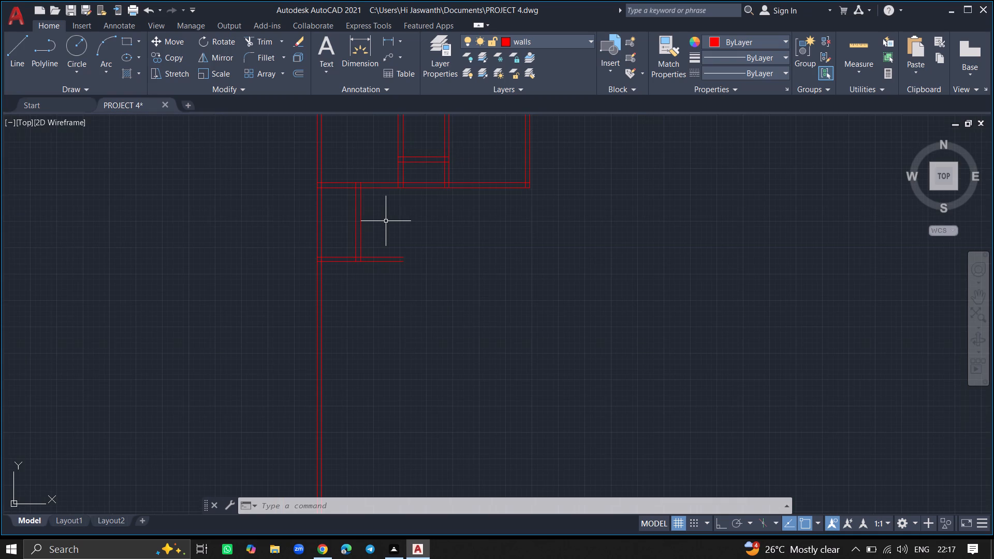
text(OFFSET)
key(Return)
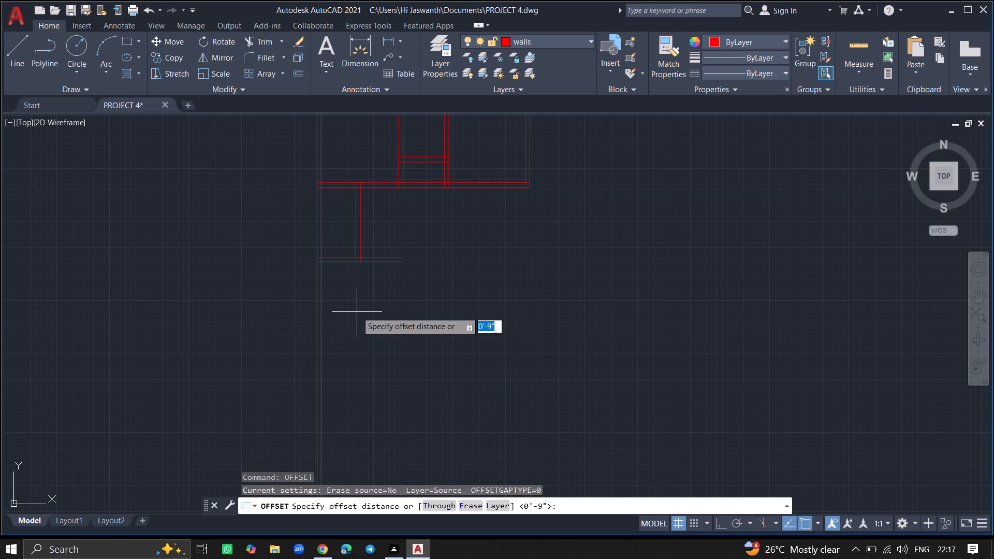
text(13')
key(7)
key(shift+quotedbl)
key(Return)
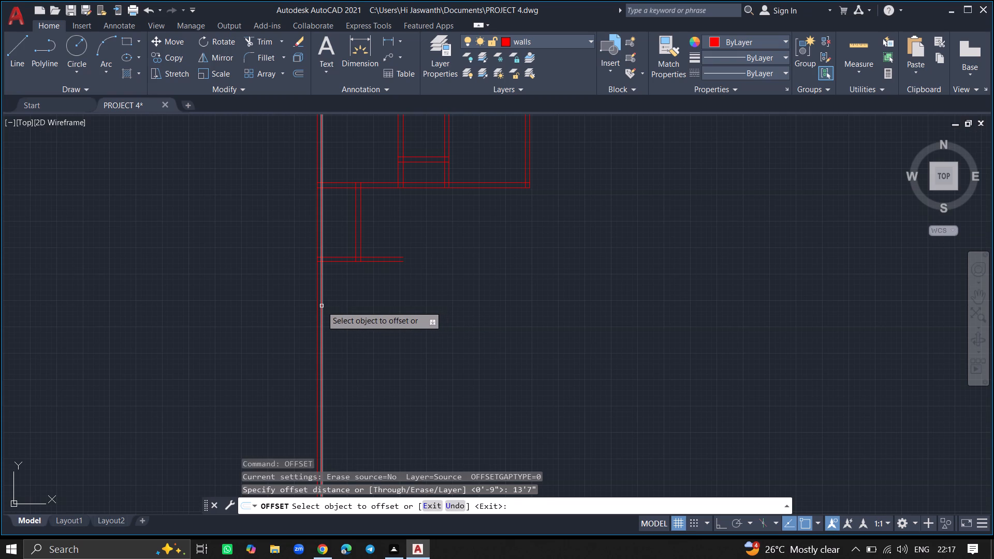
drag(321, 306, 376, 315)
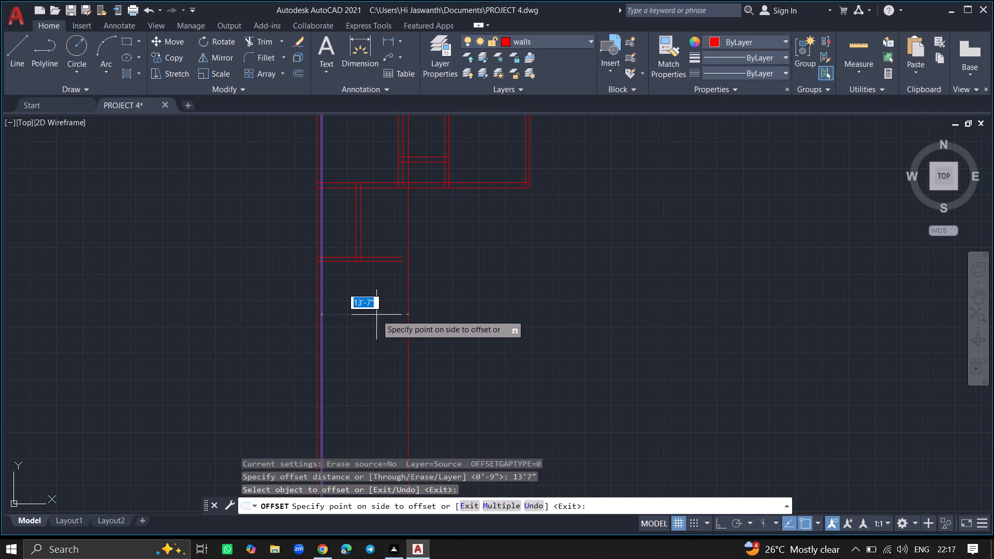
click(376, 315)
key(Return)
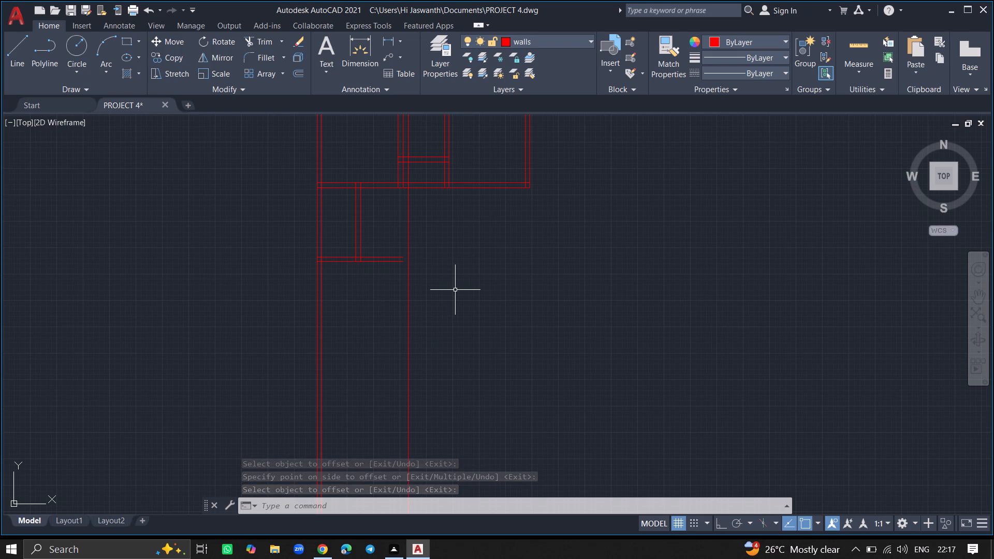
Offset the new long vertical line 9" to the right to give that wall its thickness.
text(OFFSET)
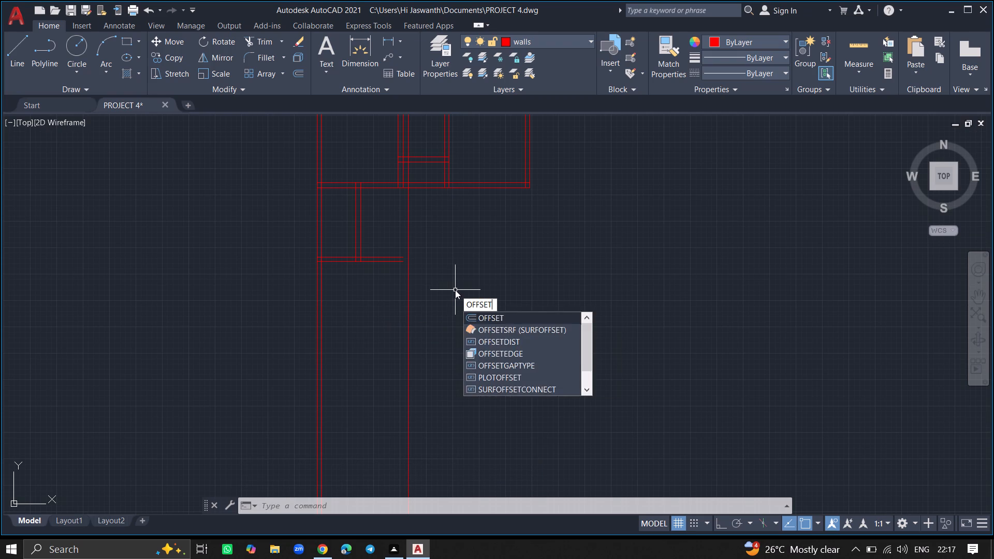
key(Return)
key(9)
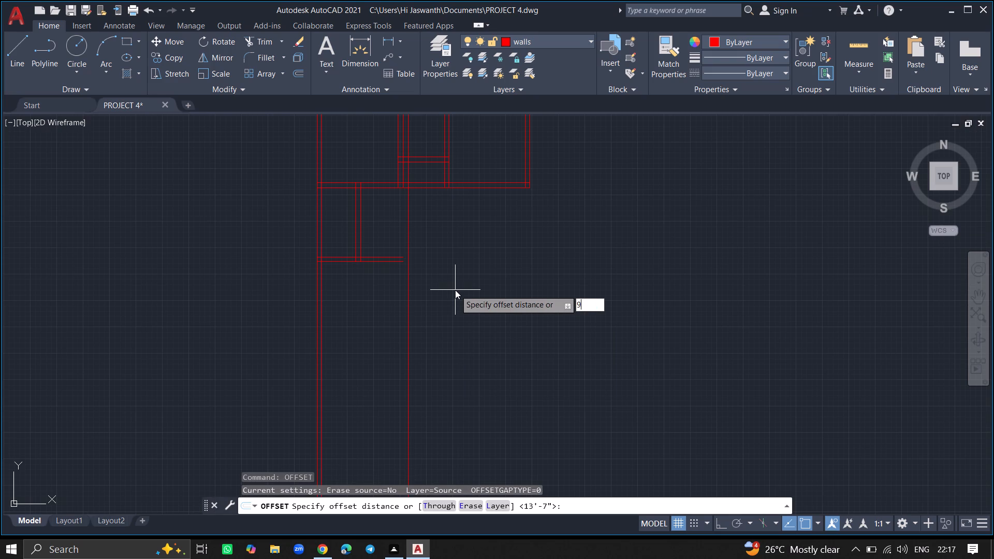
key(shift+quotedbl)
key(Return)
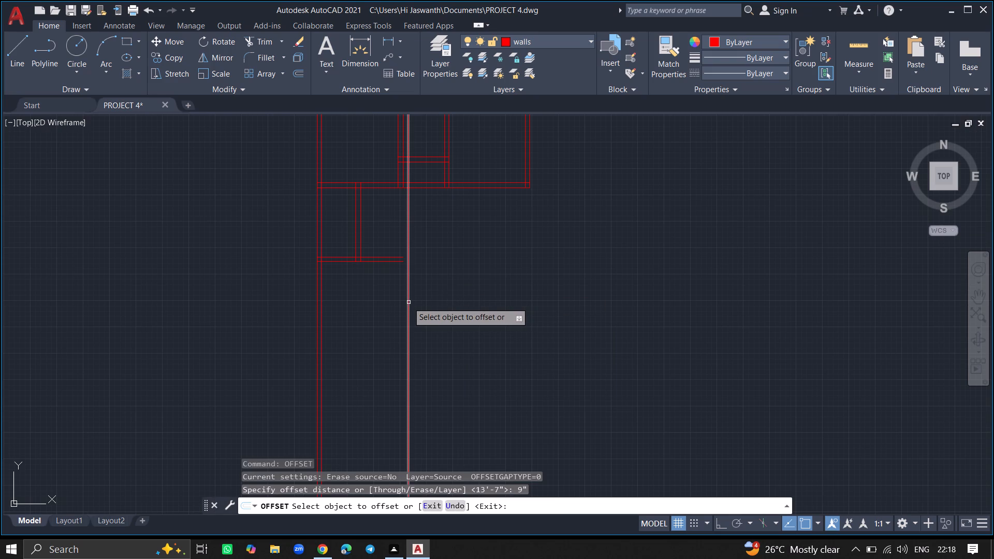
drag(407, 302, 424, 306)
click(424, 306)
key(Return)
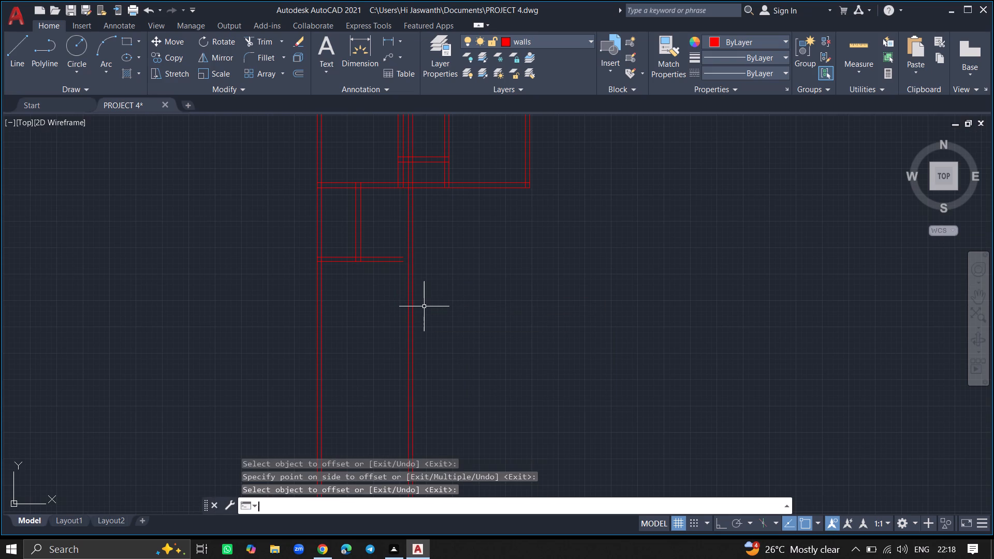
Extend both lines of the lower cross wall to the outer line of the new long vertical wall.
ctrl+scroll(392, 263, up, 3)
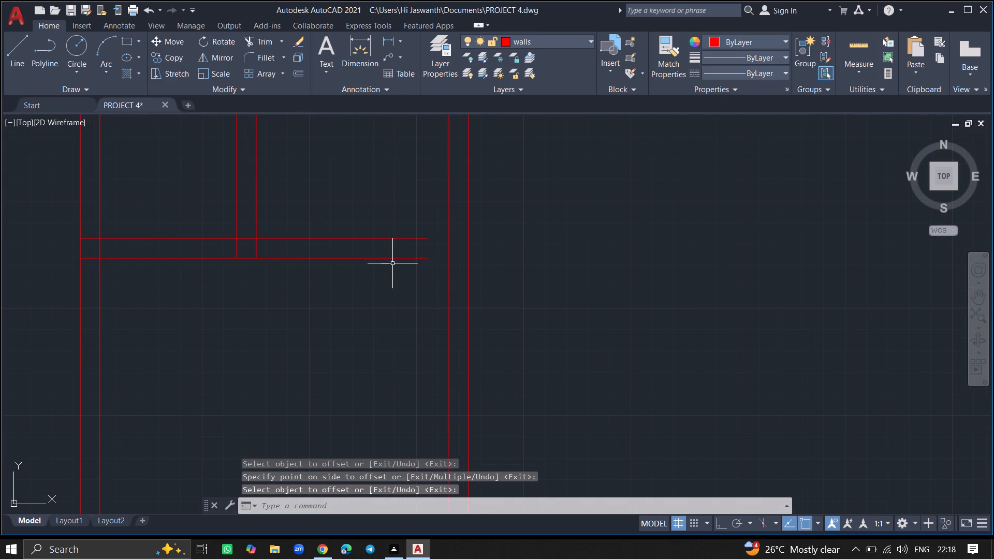
text(EX)
key(Return)
click(404, 258)
click(416, 258)
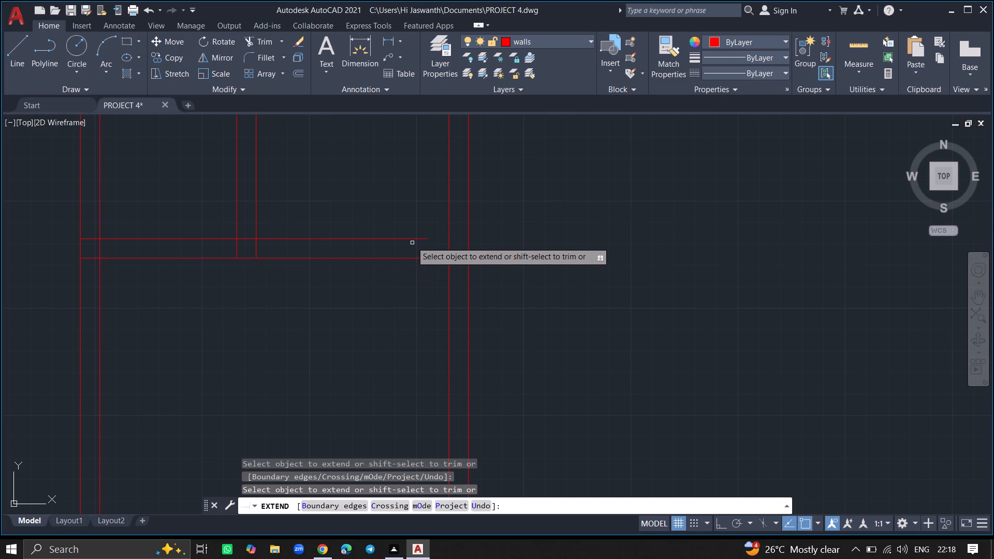
click(412, 239)
click(423, 239)
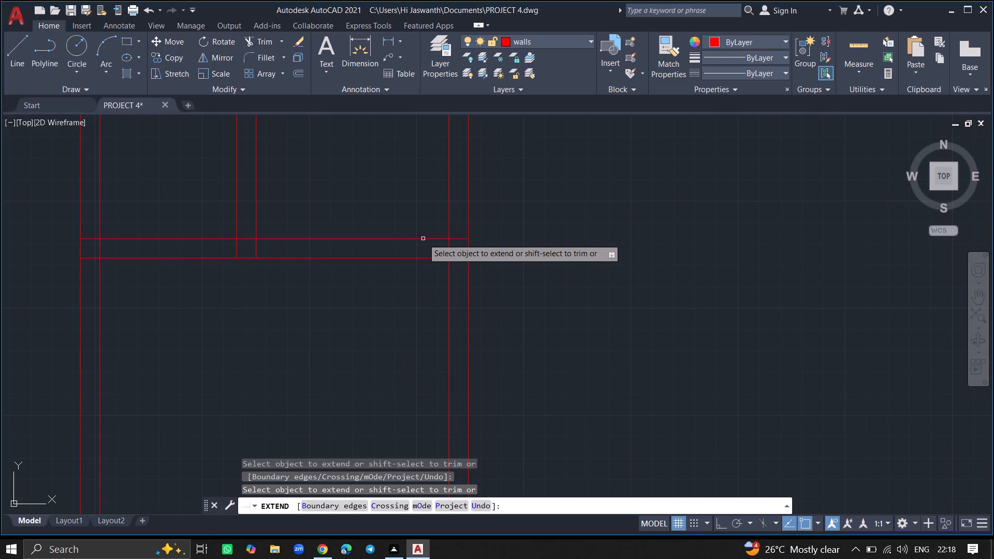
key(Return)
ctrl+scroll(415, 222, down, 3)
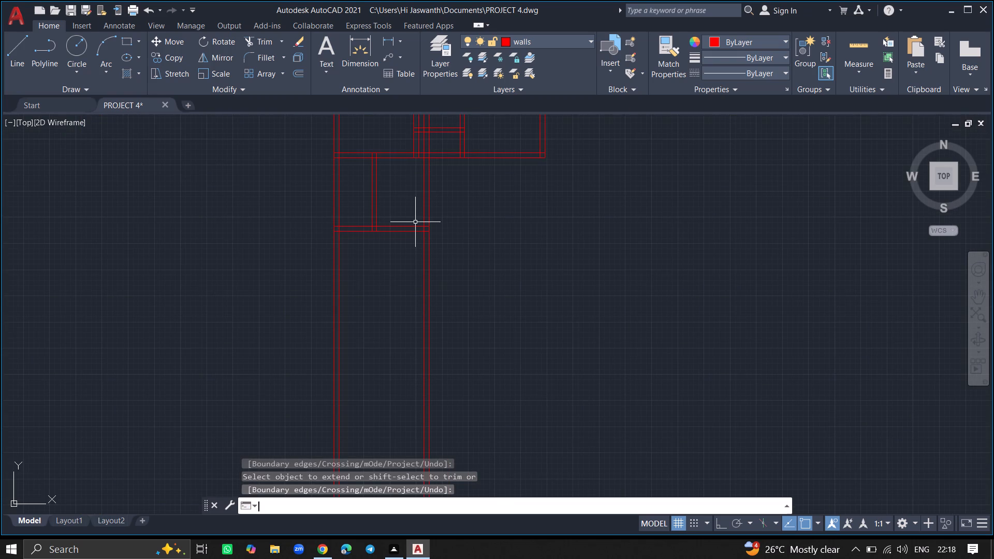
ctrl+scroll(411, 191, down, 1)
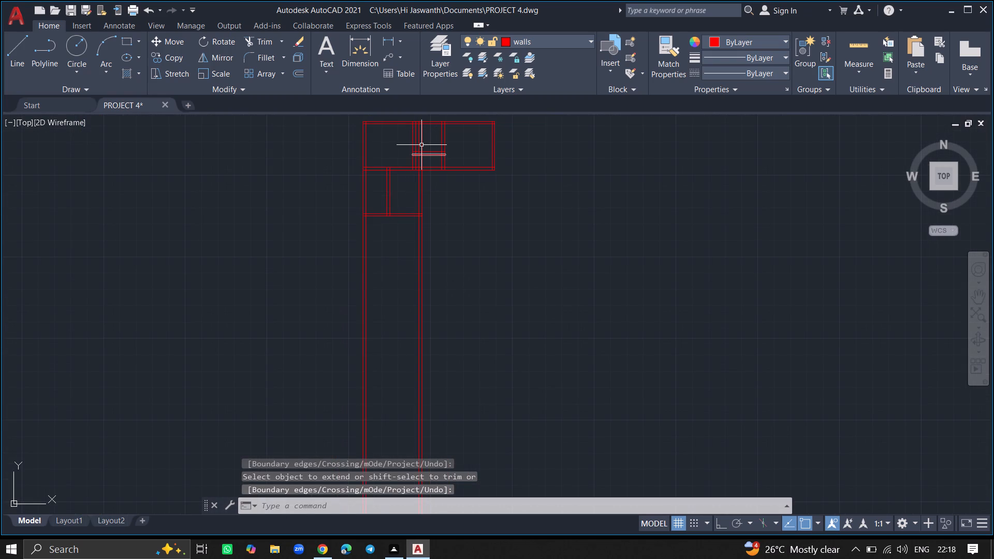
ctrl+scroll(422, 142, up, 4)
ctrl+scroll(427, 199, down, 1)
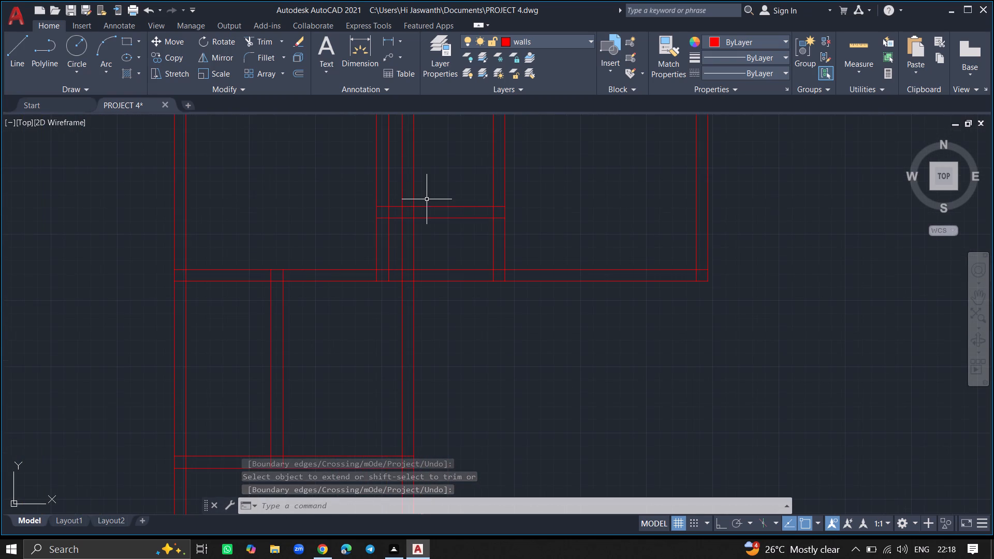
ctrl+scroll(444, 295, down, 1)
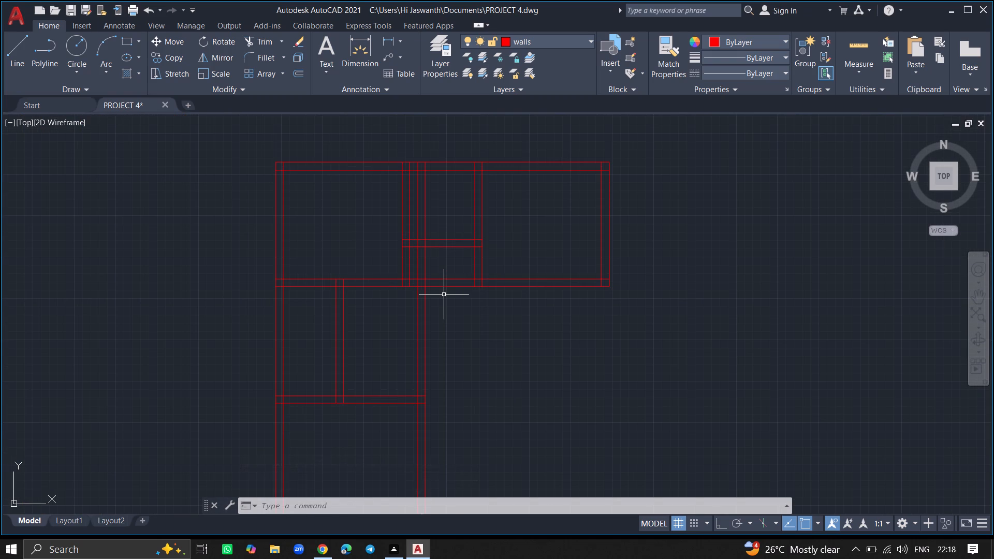
Trim both lines of the new long vertical wall above the lower cross wall, including their runs through the upper middle rooms.
text(TRIM)
key(Return)
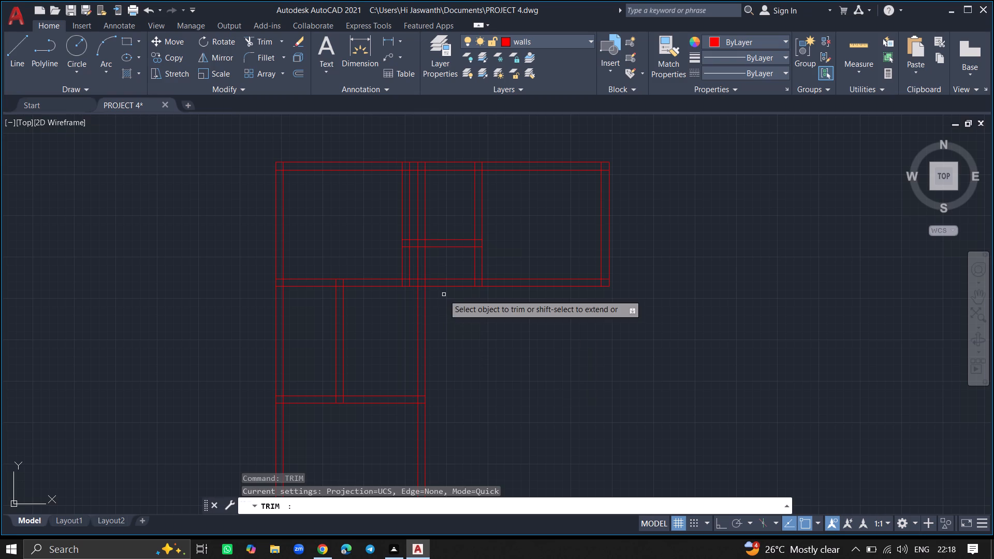
click(426, 309)
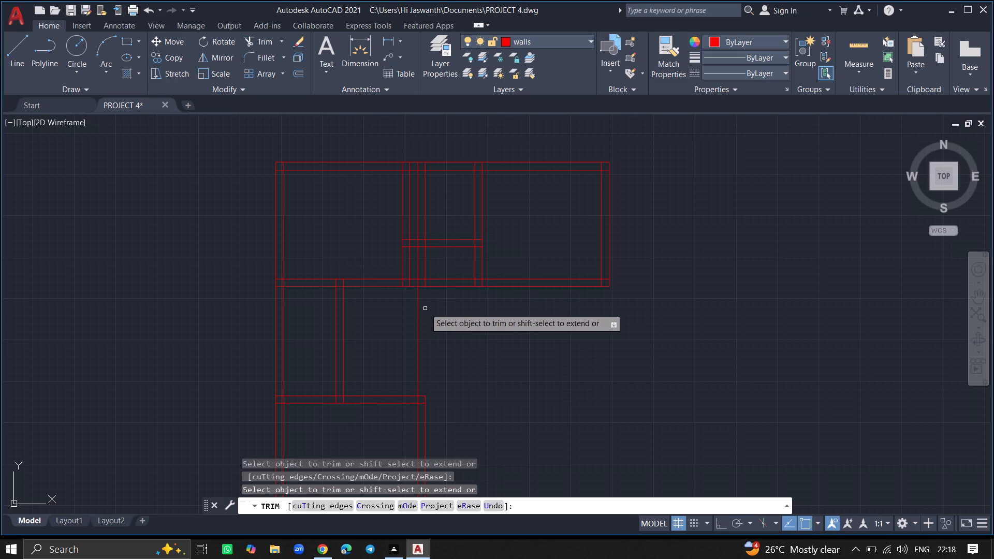
click(418, 306)
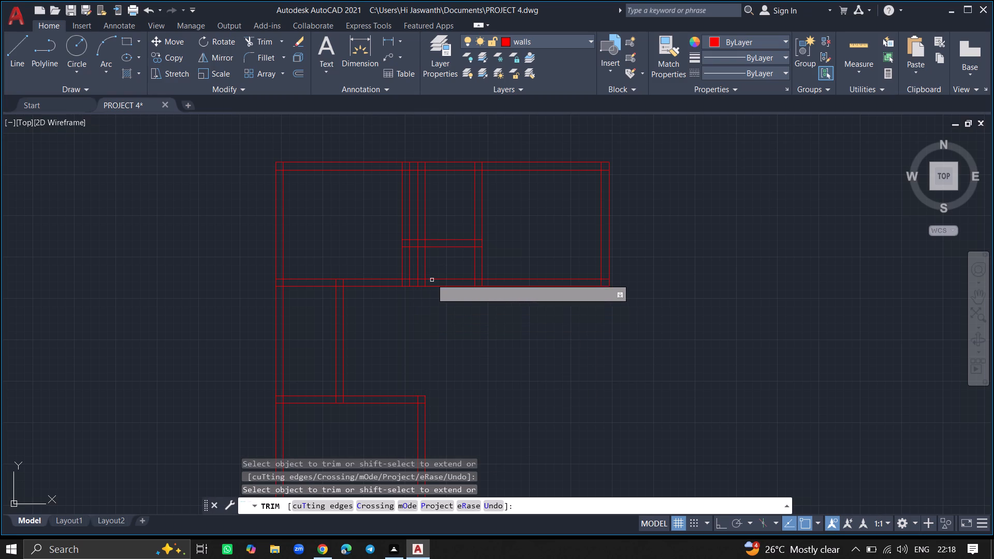
click(419, 266)
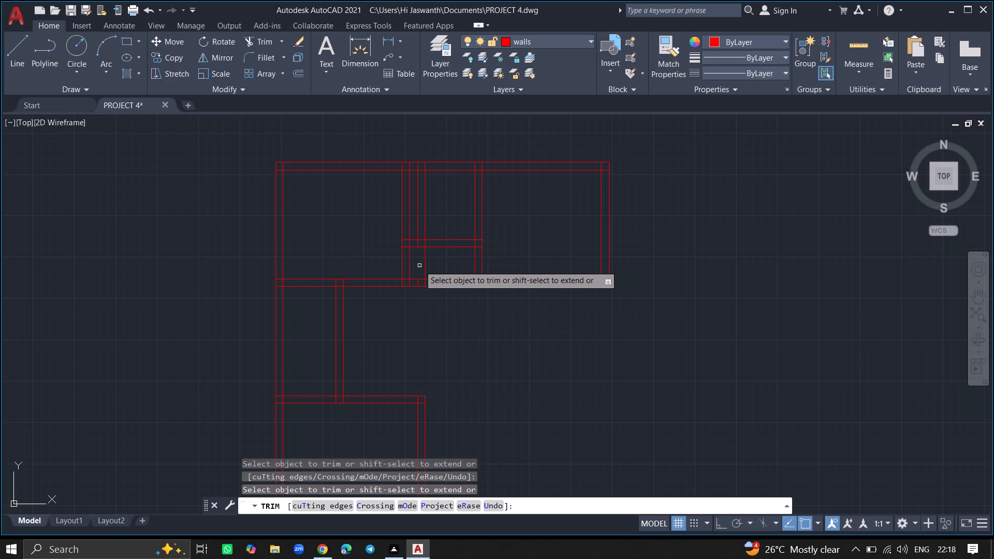
click(427, 266)
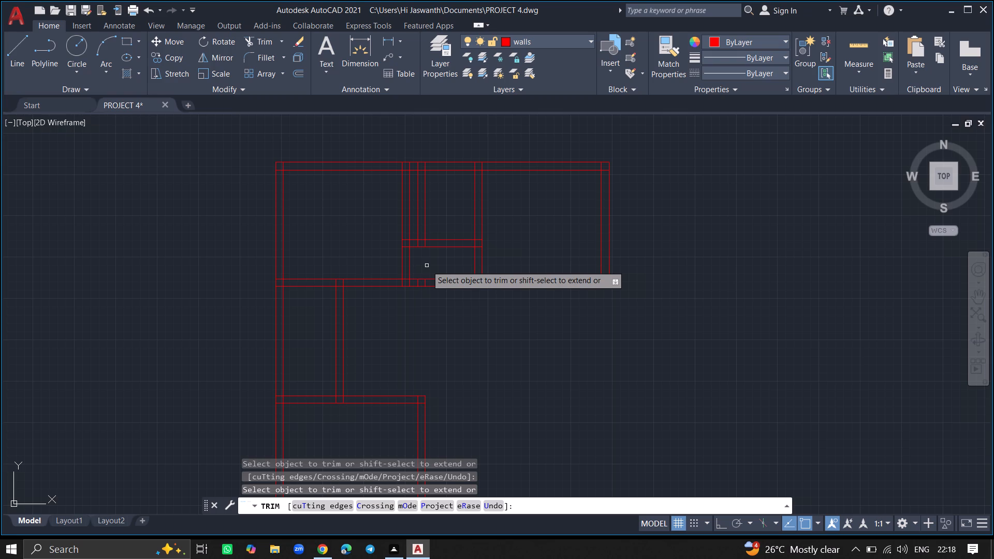
click(419, 226)
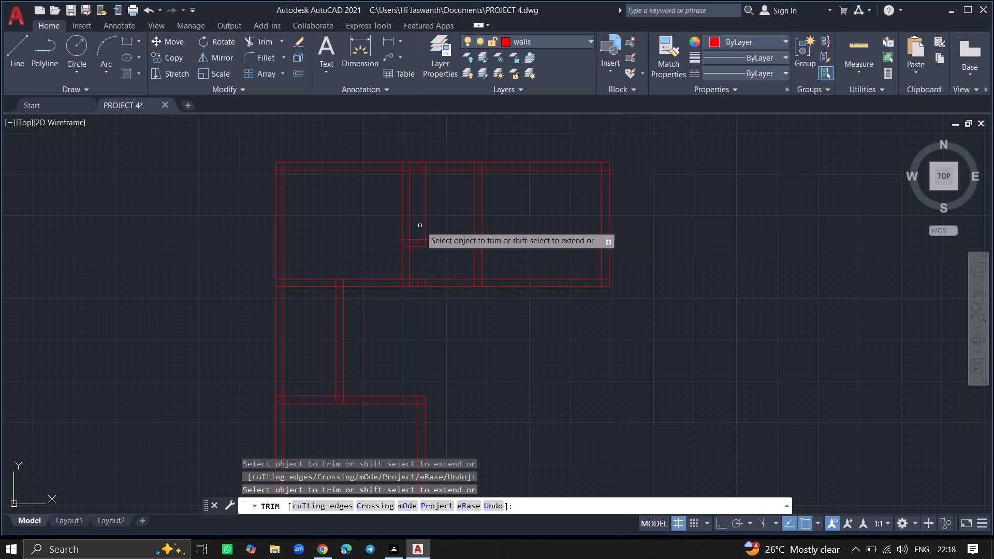
click(424, 225)
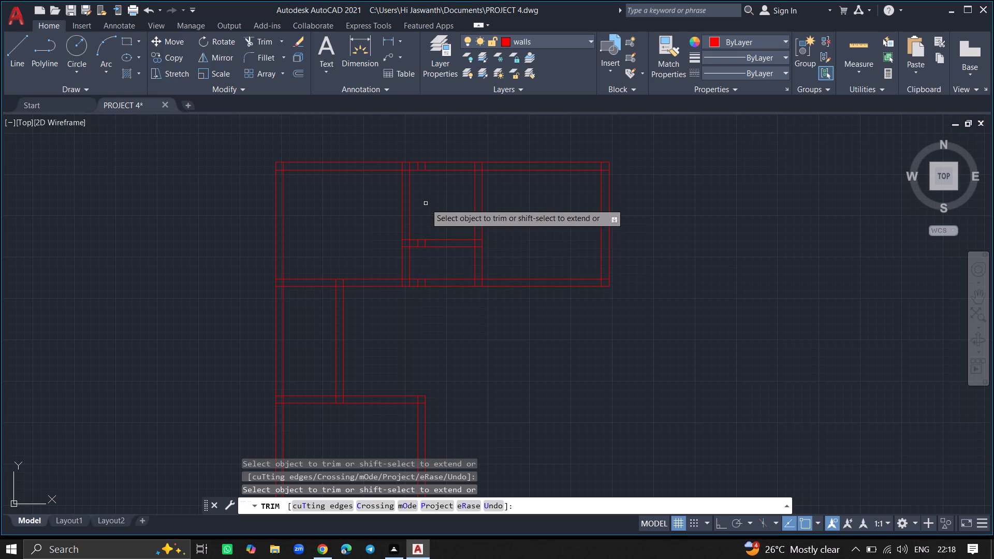
Trim the leftover vertical stubs inside the top wall, the short middle partition and the bottom wall of the upper rooms.
ctrl+scroll(426, 167, up, 4)
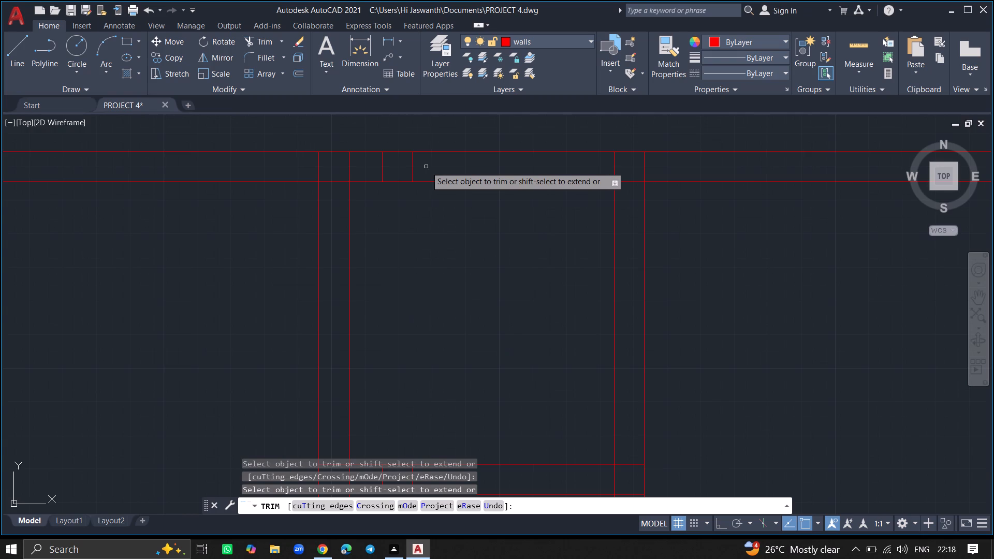
click(417, 167)
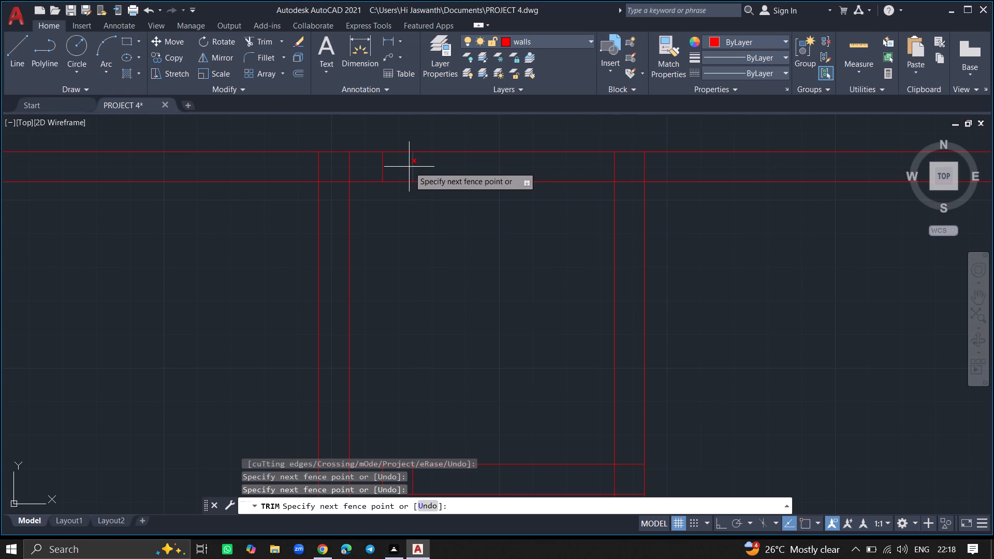
click(409, 167)
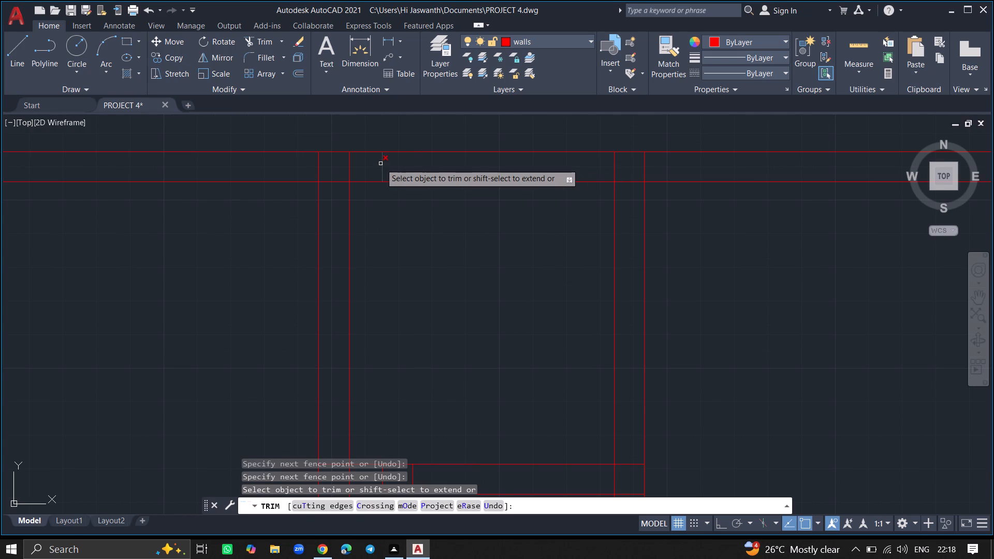
click(381, 164)
ctrl+scroll(392, 231, down, 2)
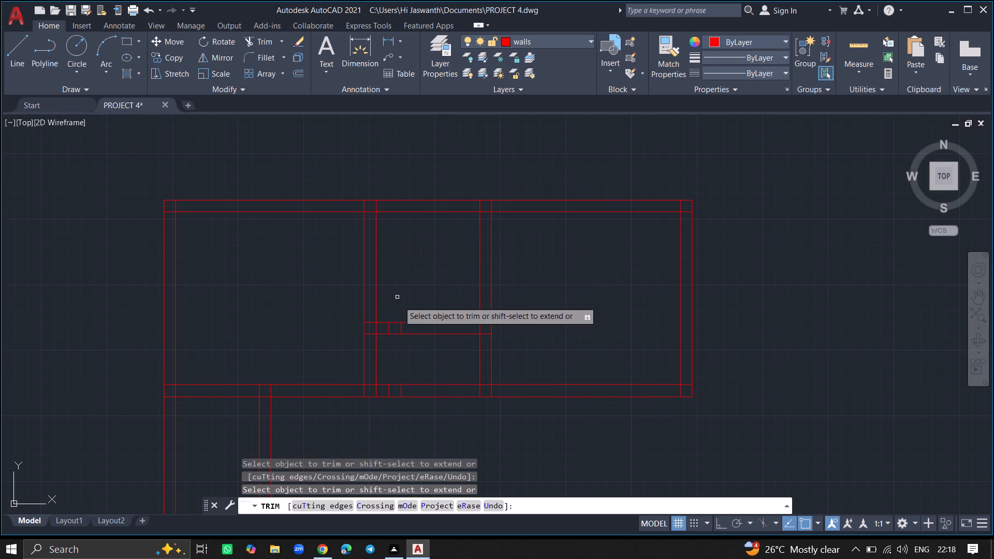
ctrl+scroll(401, 332, up, 2)
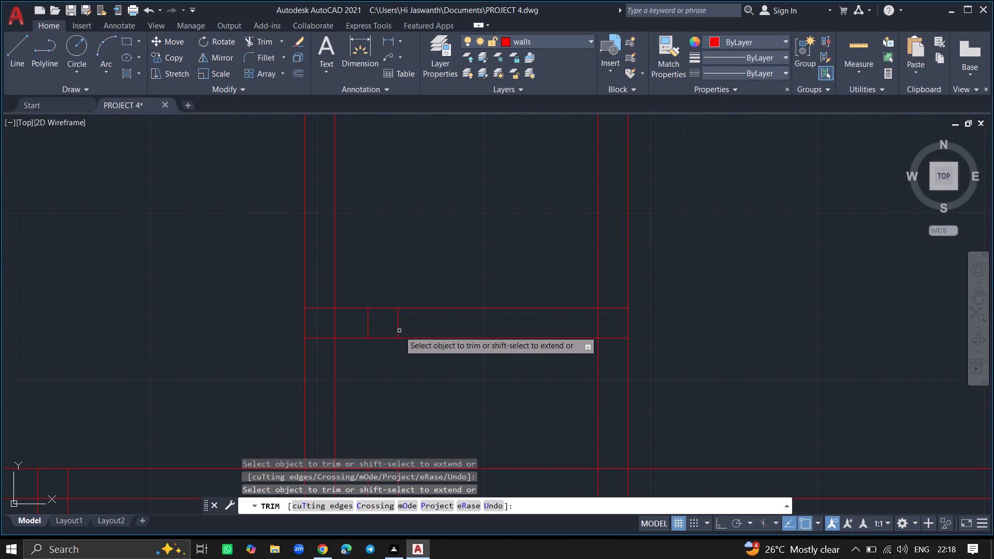
click(399, 331)
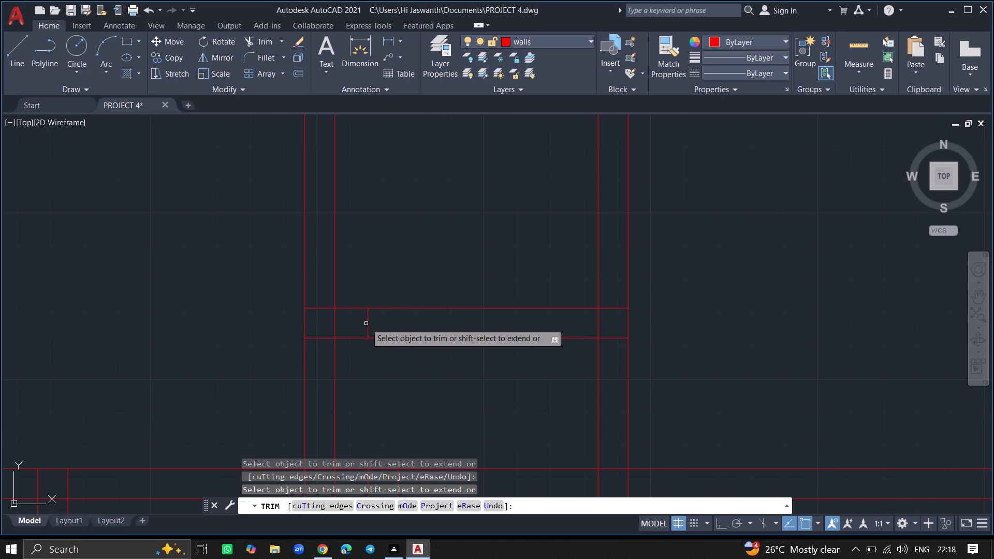
click(366, 323)
ctrl+scroll(364, 369, down, 3)
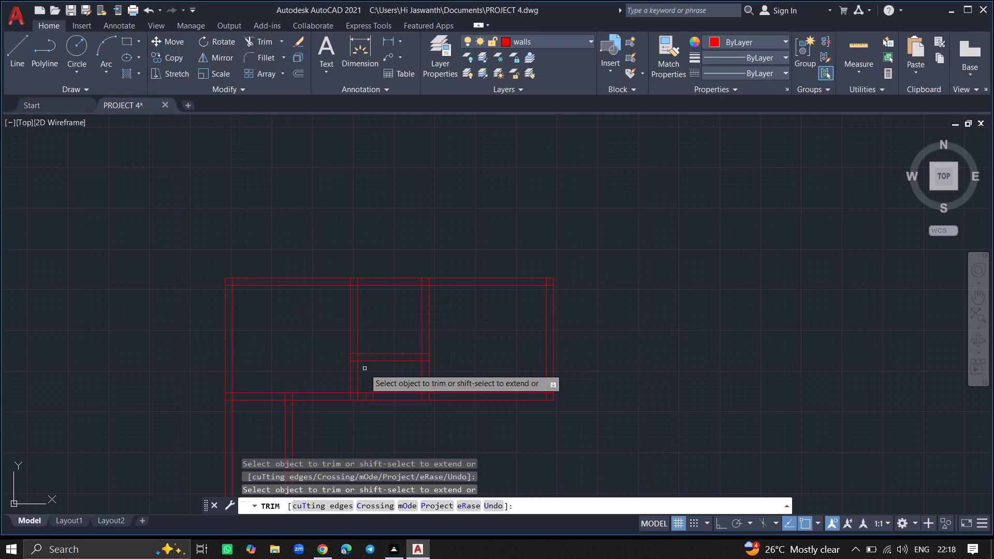
ctrl+scroll(367, 407, up, 2)
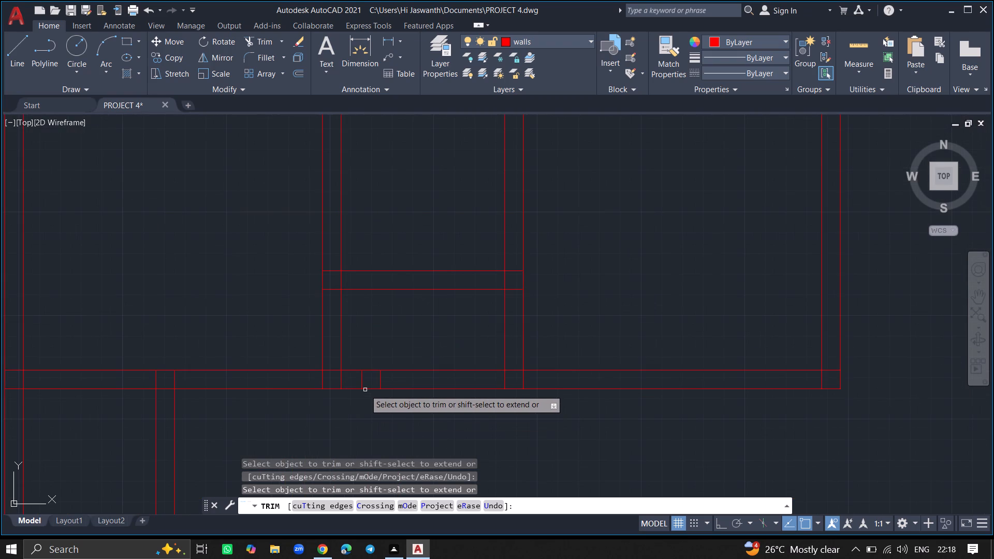
click(362, 384)
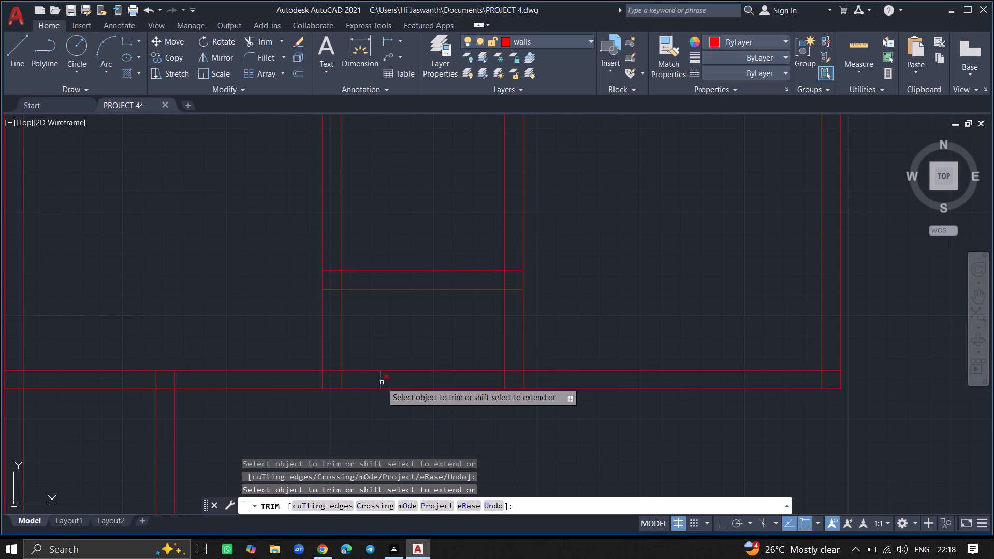
click(382, 383)
key(Return)
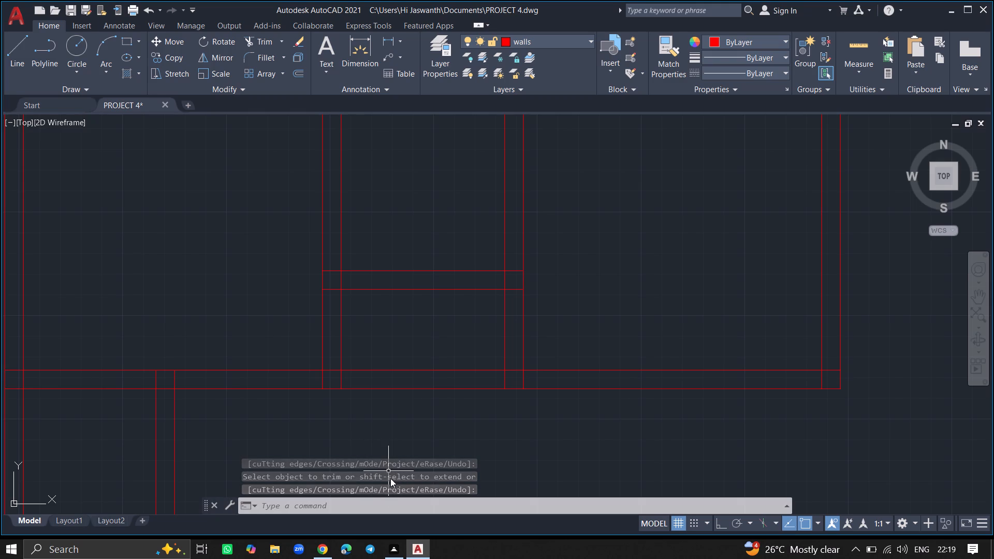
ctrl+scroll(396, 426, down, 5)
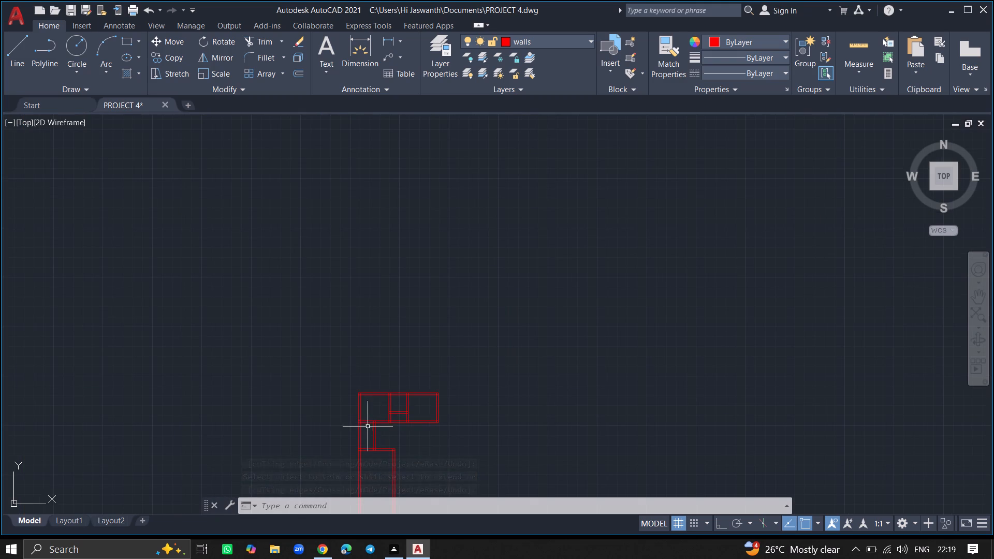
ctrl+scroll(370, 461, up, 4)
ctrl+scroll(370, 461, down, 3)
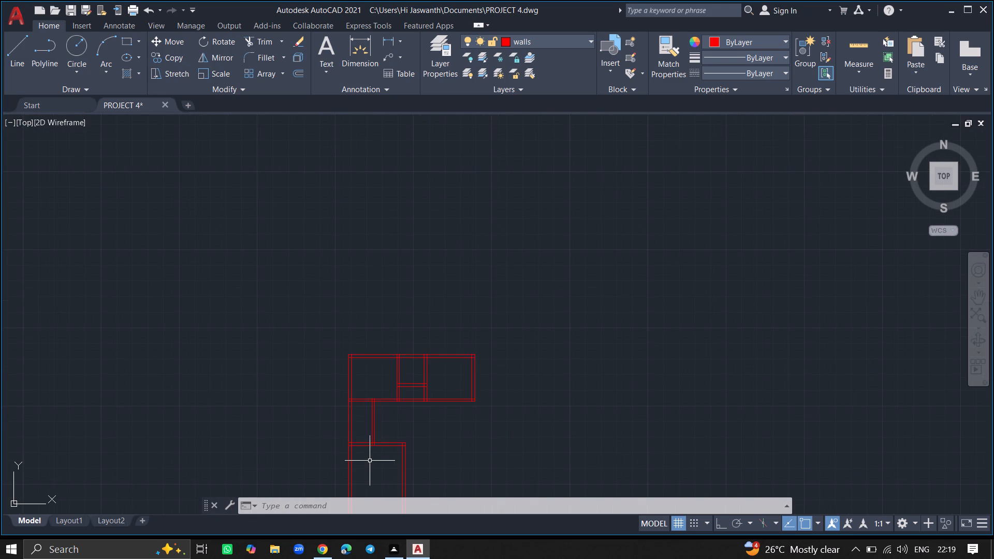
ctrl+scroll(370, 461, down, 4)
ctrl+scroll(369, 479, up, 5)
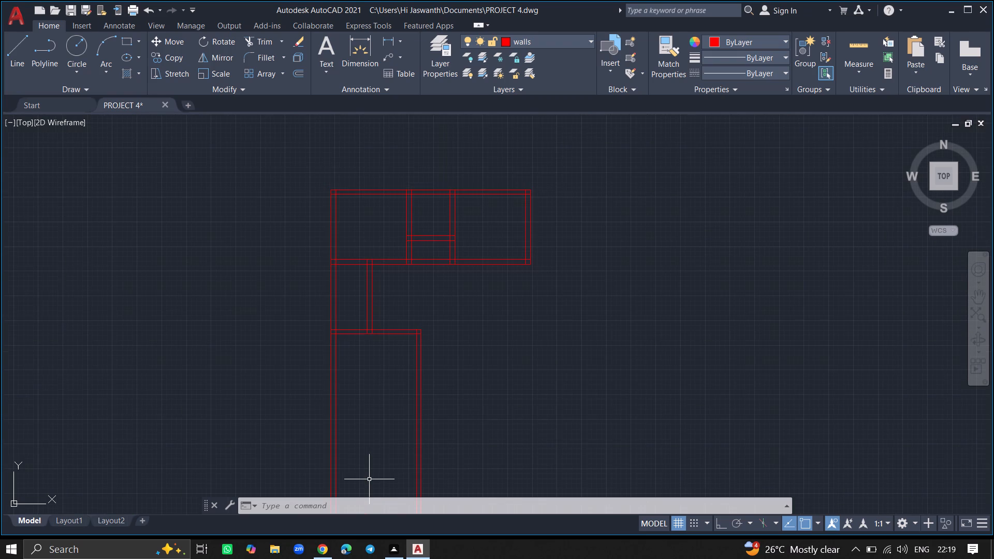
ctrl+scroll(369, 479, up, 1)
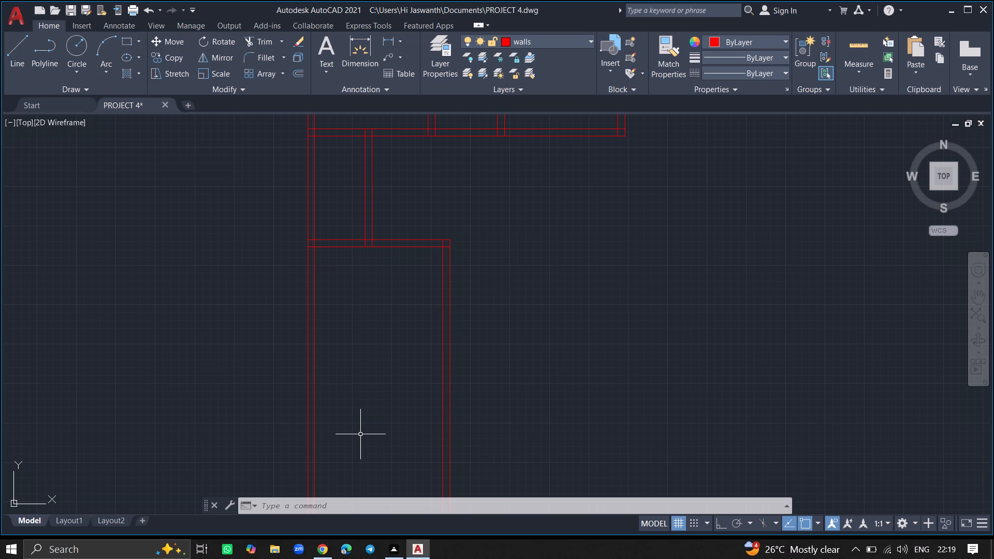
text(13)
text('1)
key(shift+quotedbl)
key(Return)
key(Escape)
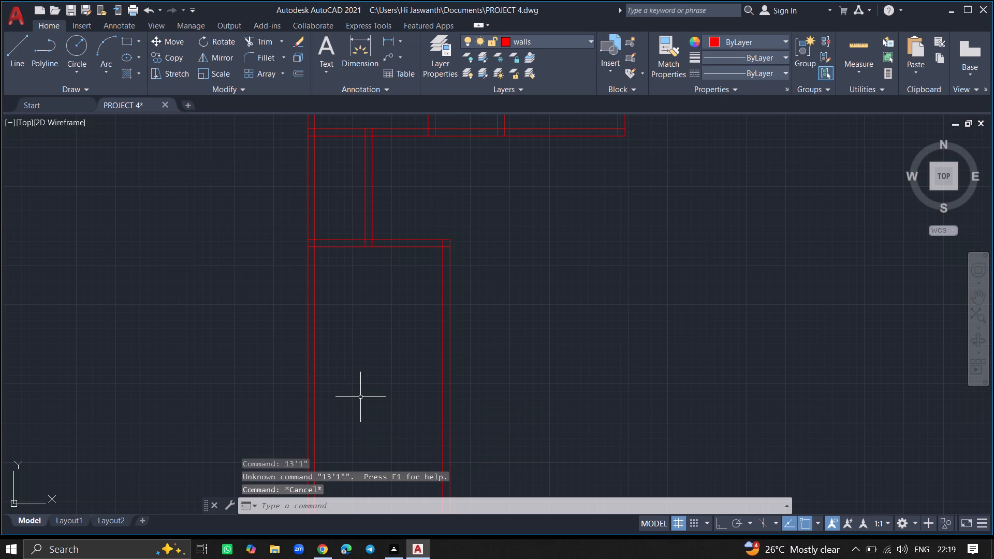
Offset the lower line of the lower cross wall 13'1" downward.
text(OFF)
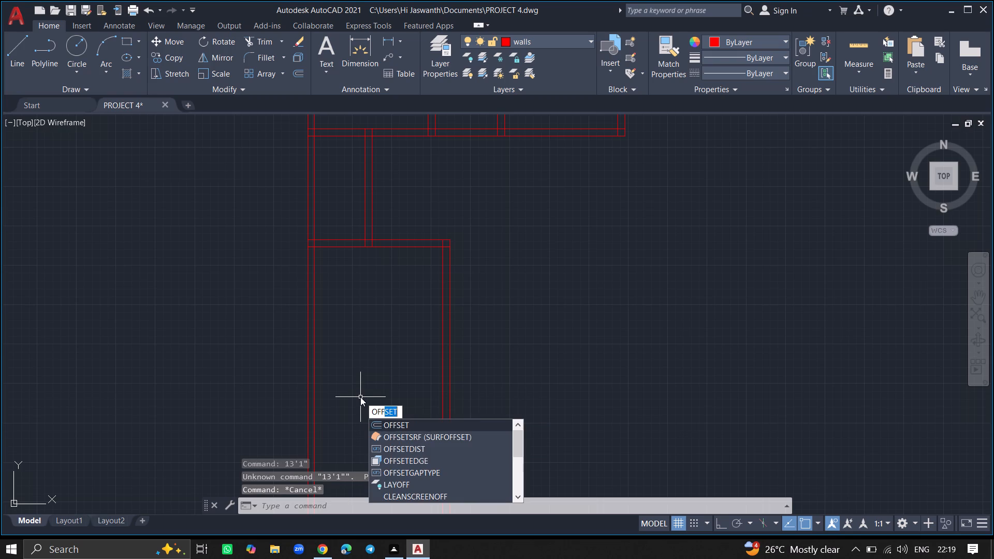
click(372, 422)
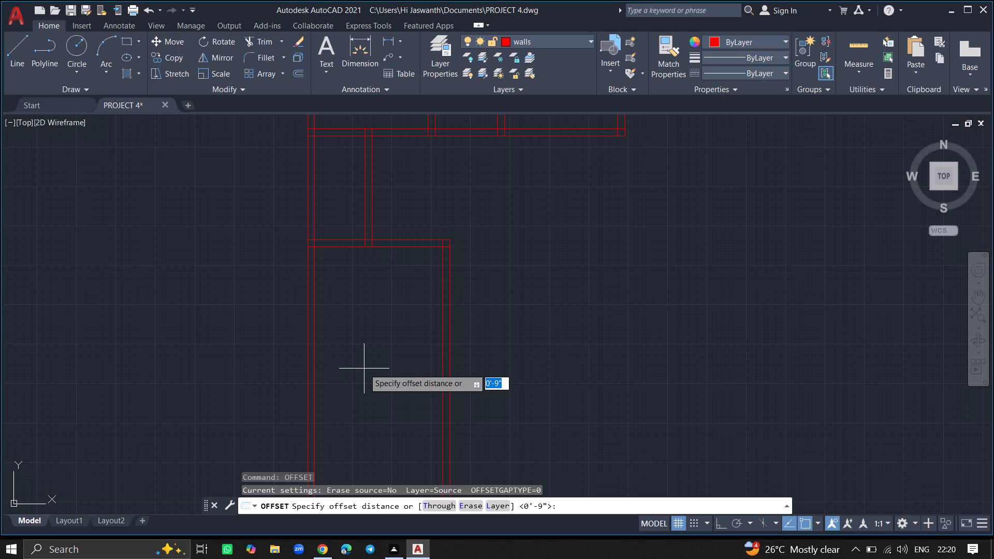
text(13')
key(1)
key(shift+quotedbl)
key(Return)
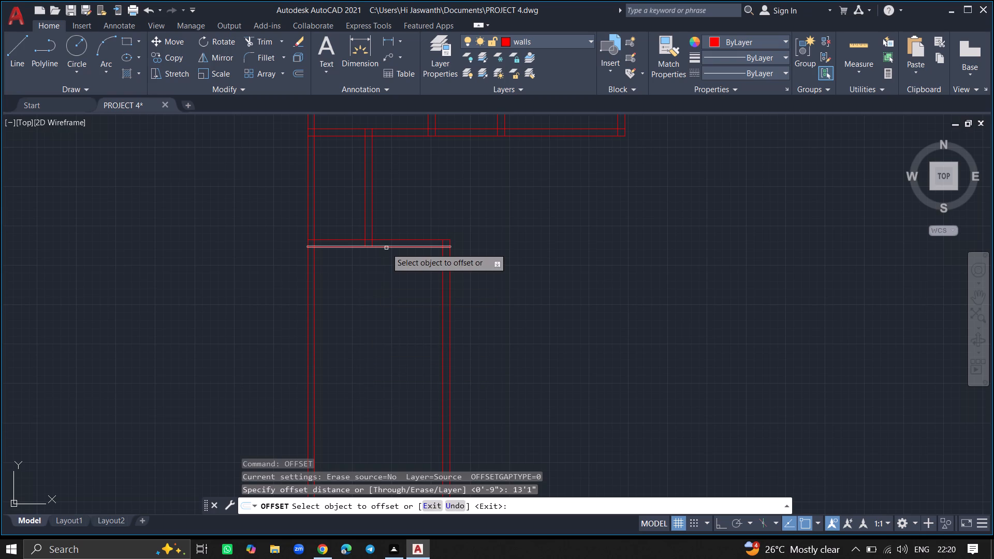
drag(386, 247, 381, 311)
click(381, 311)
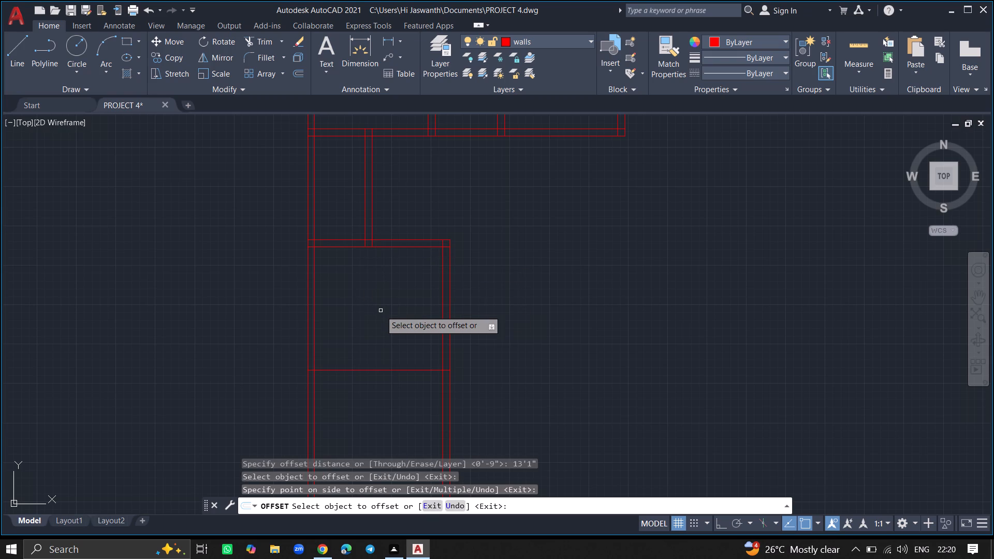
key(Return)
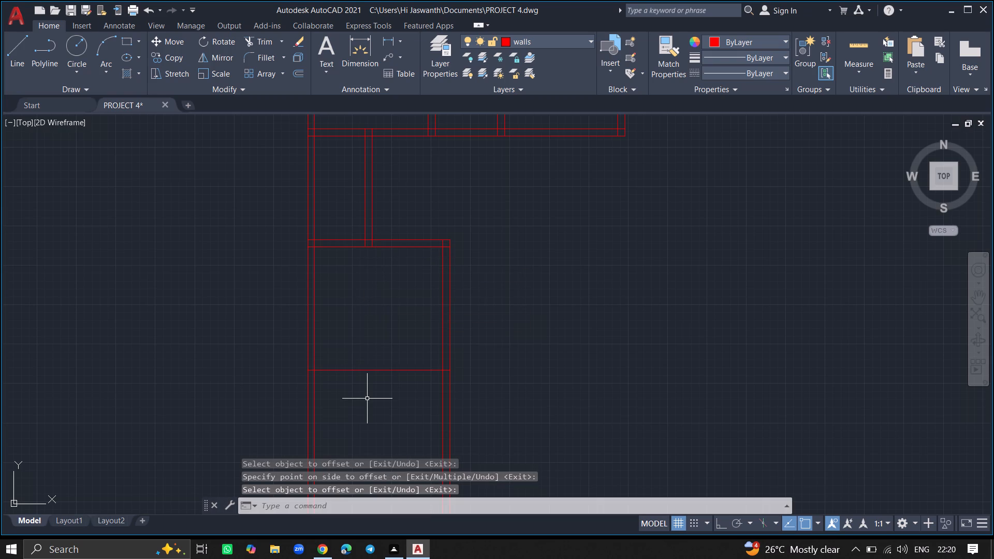
Offset the new horizontal line 9" downward to give that cross wall its thickness.
ctrl+scroll(367, 399, up, 2)
text(OFF)
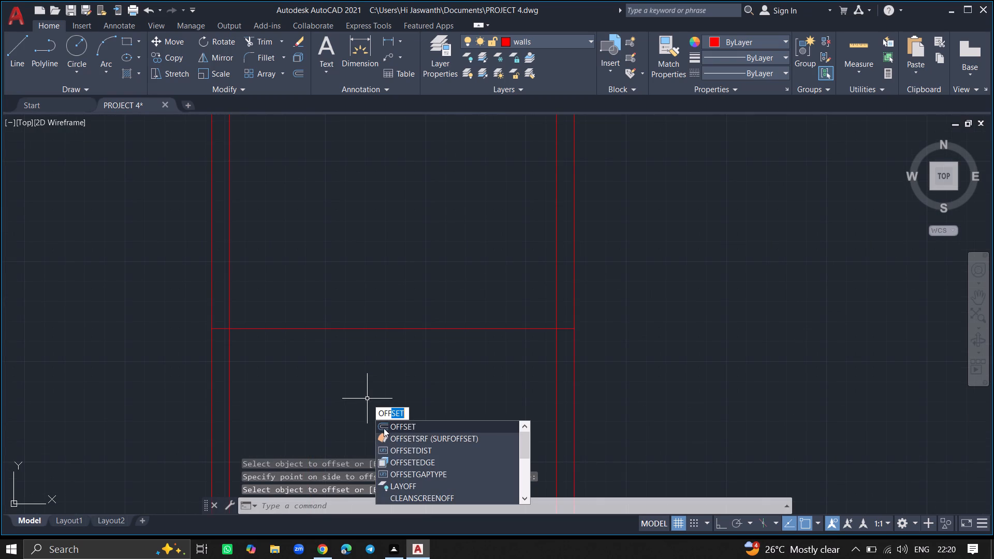
click(384, 427)
key(9)
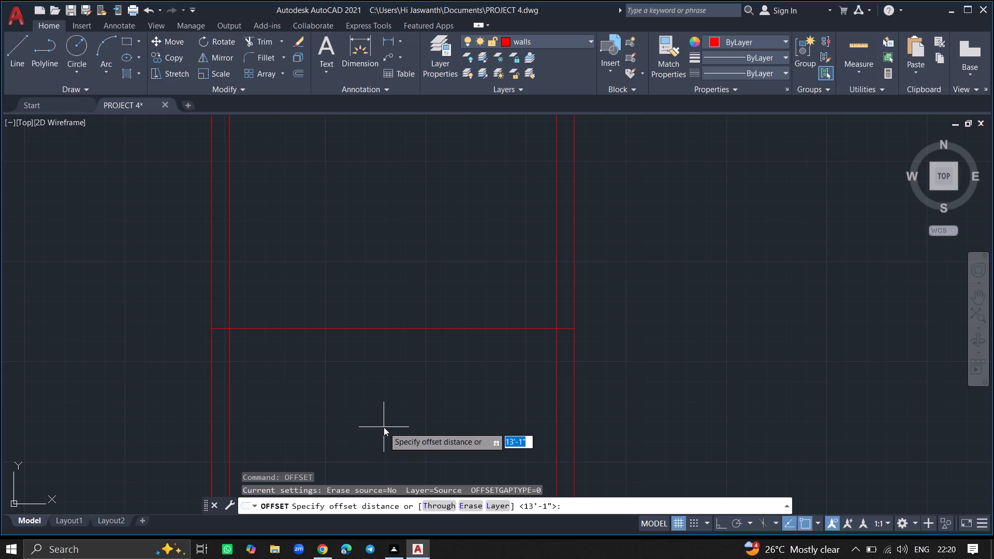
key(shift+quotedbl)
key(Return)
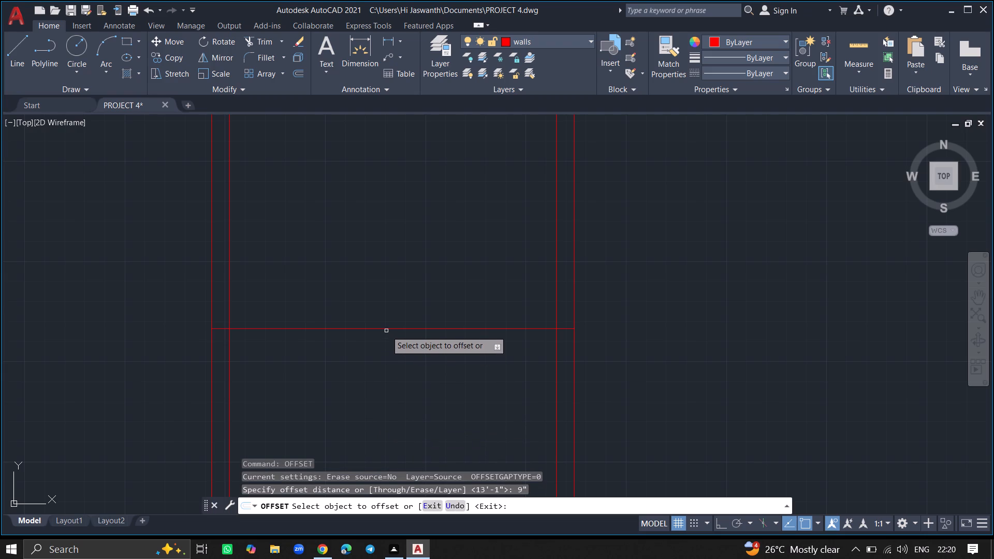
drag(386, 329, 391, 385)
click(391, 388)
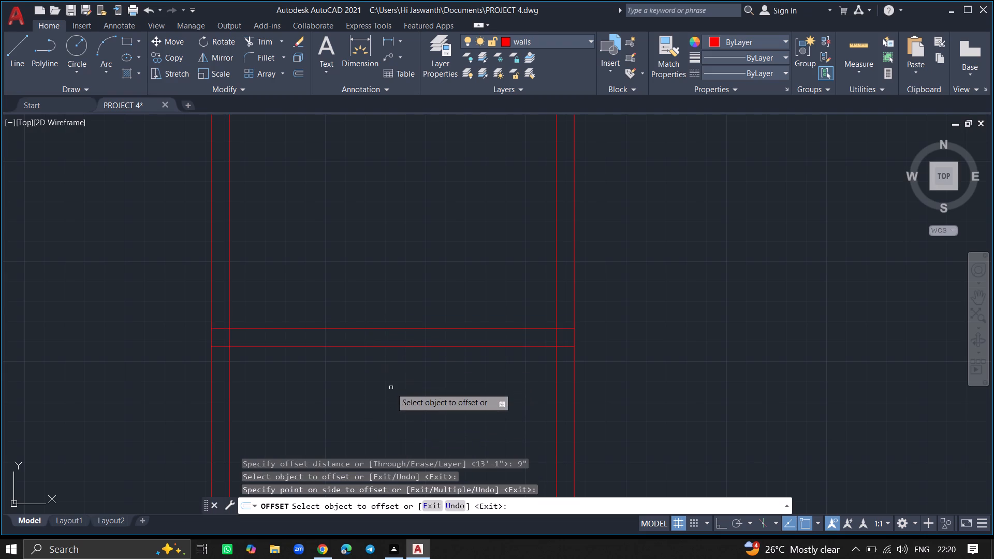
key(Return)
Trim all four vertical wall lines of the lower-left room where they run below its new bottom cross wall.
ctrl+scroll(391, 388, down, 1)
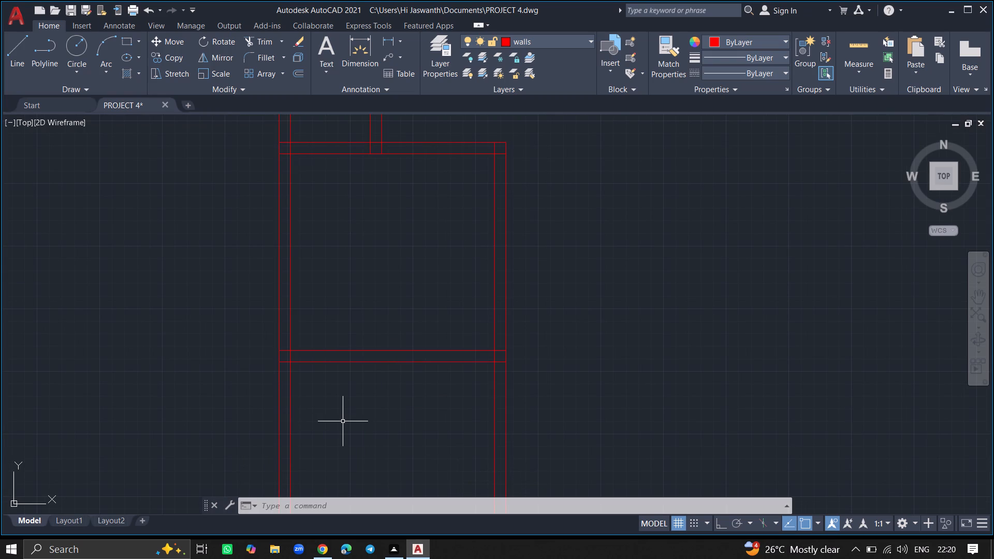
text(TRIM)
key(Return)
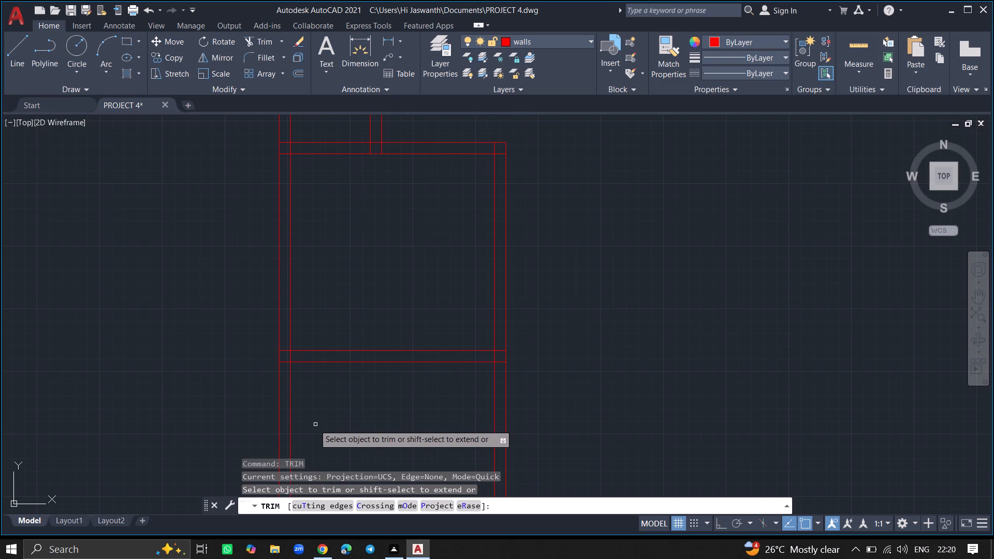
click(289, 424)
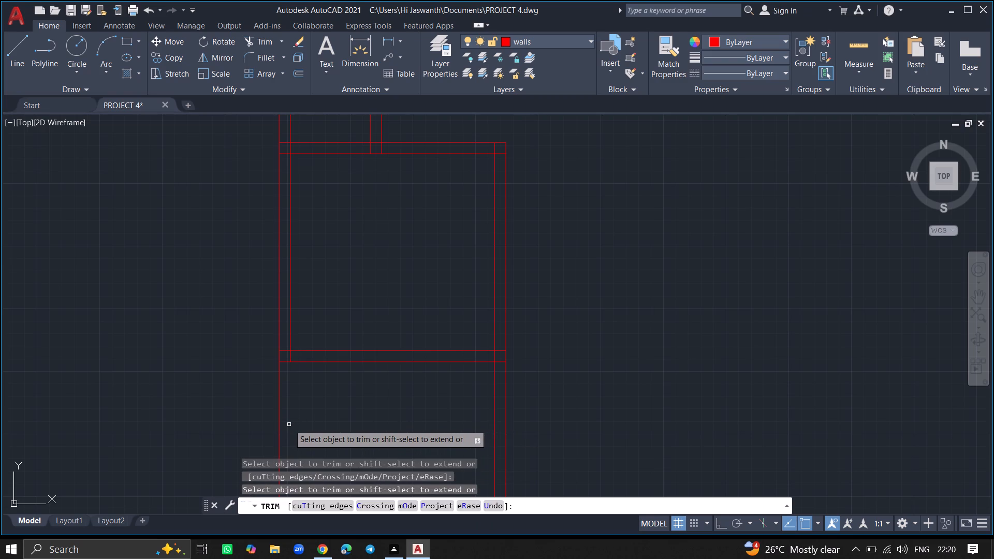
click(279, 423)
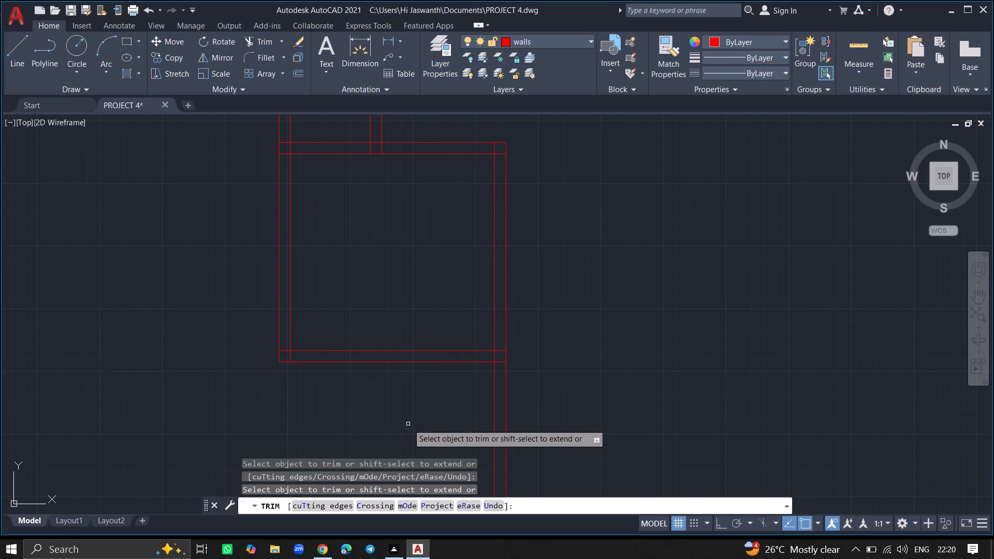
click(494, 422)
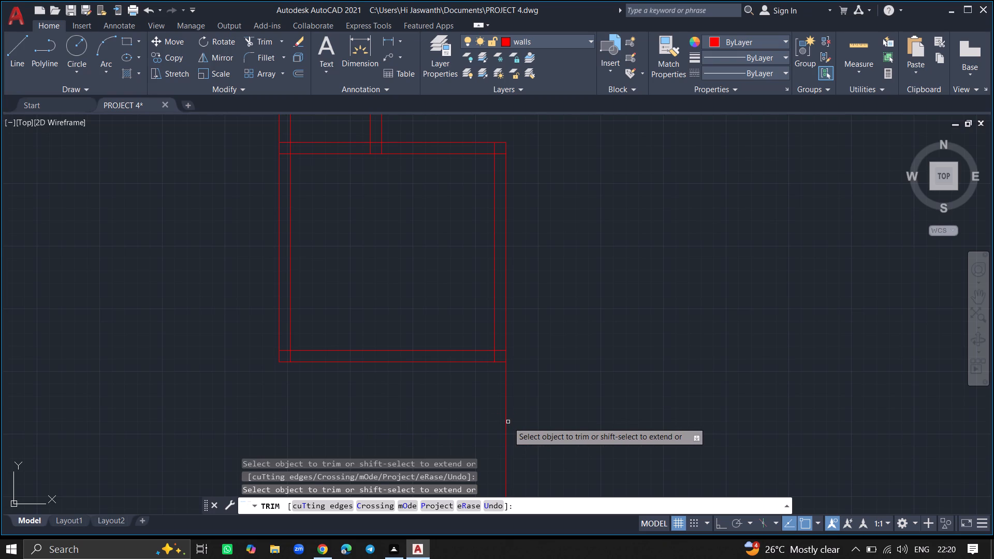
click(508, 422)
click(459, 423)
key(Return)
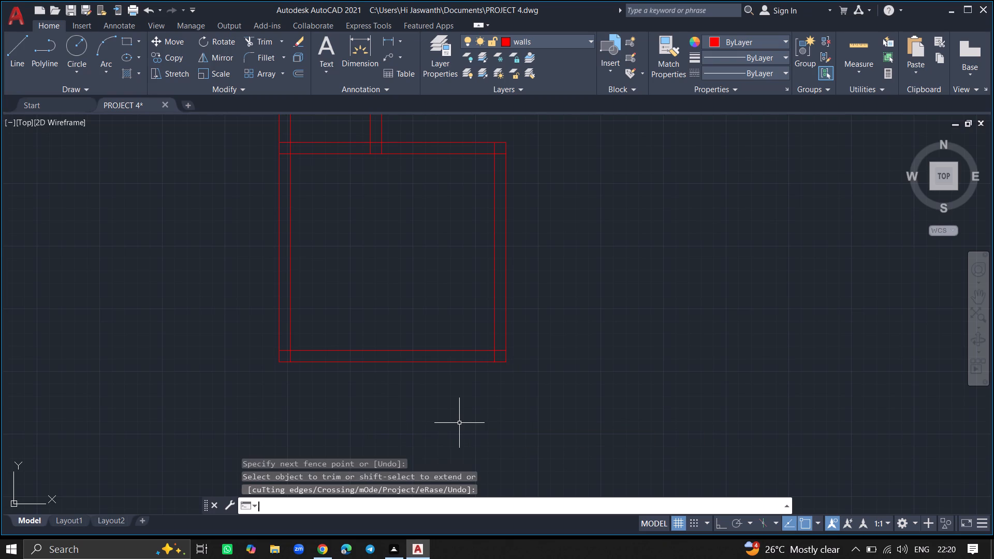
With ortho on, draw a vertical line about 28'5" down from the lower-right outer corner of the upper rooms.
ctrl+scroll(460, 283, down, 3)
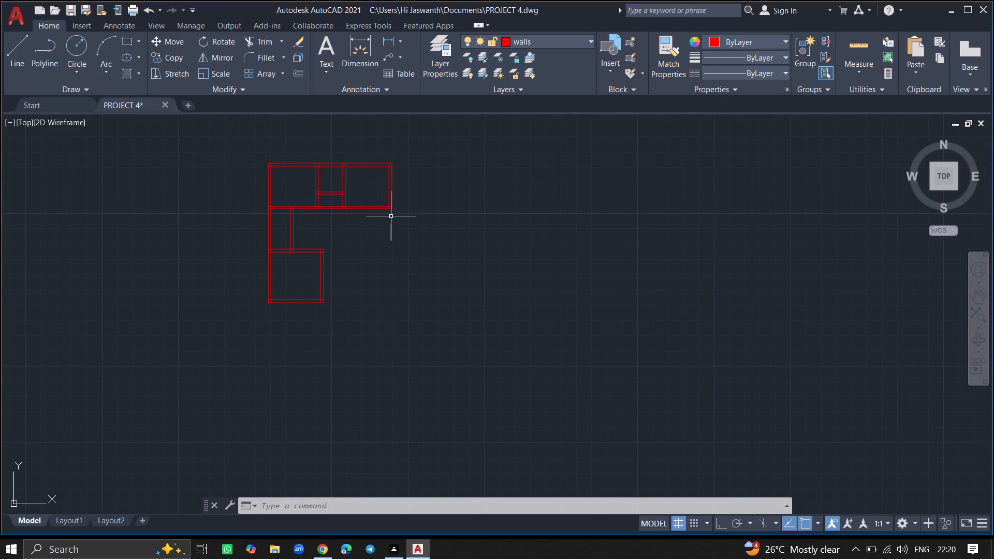
ctrl+scroll(391, 216, up, 4)
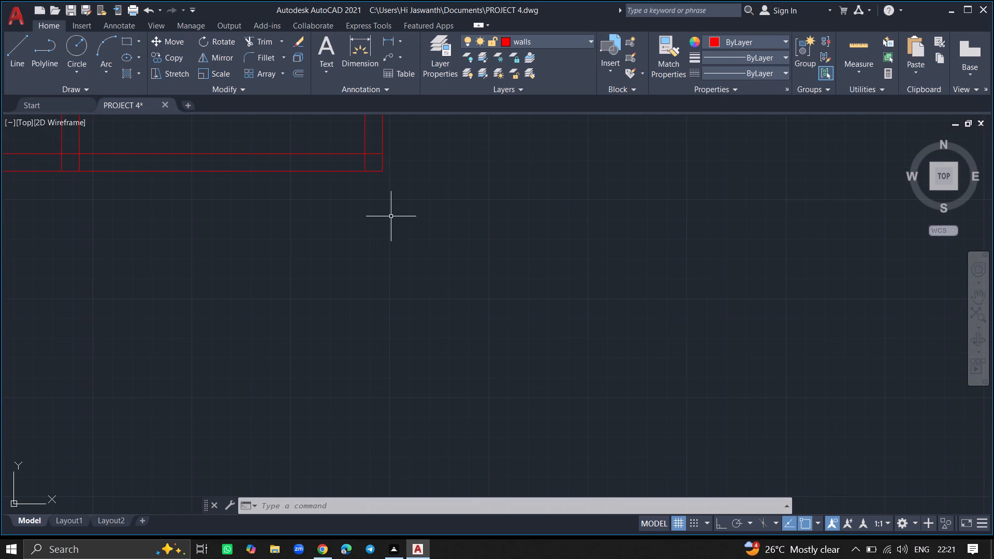
ctrl+scroll(391, 216, down, 2)
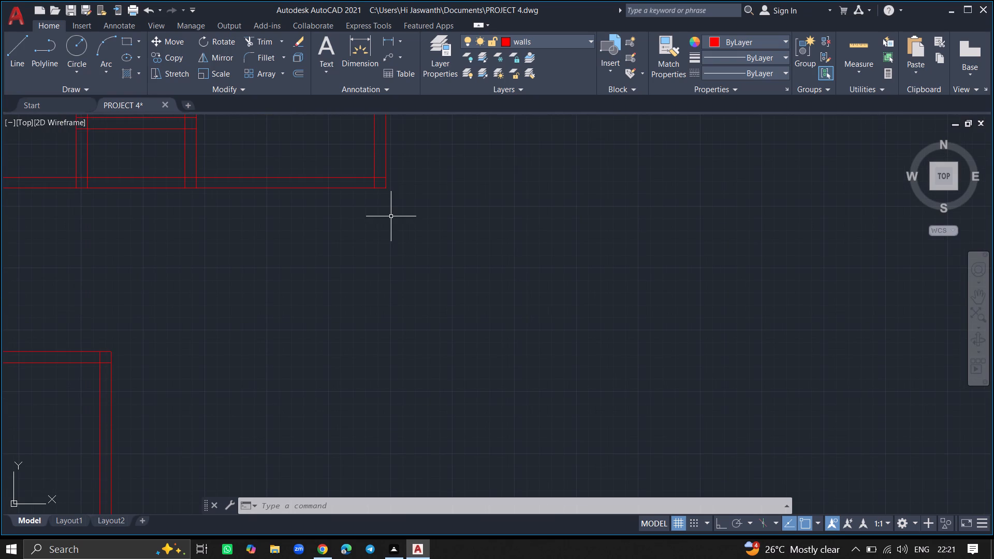
key(l)
key(Return)
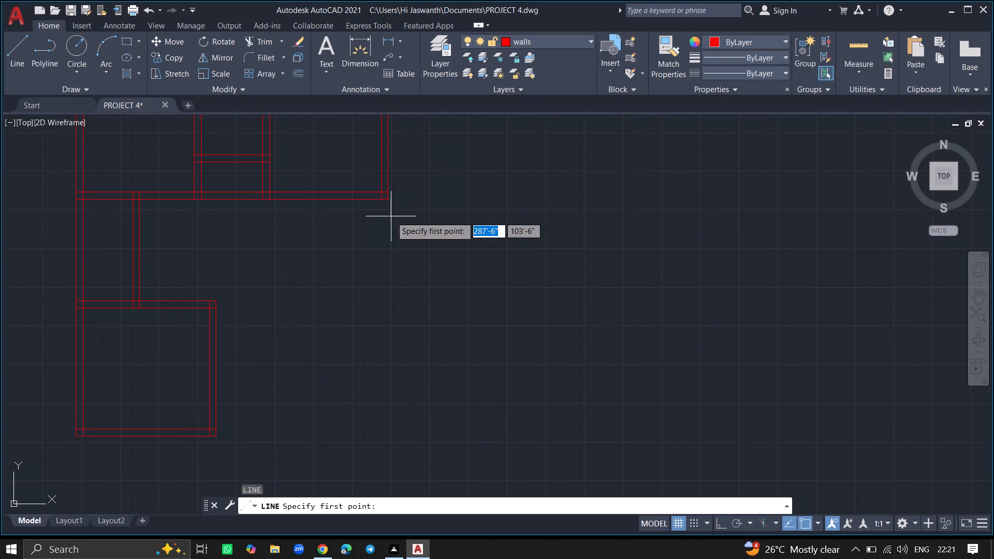
click(388, 201)
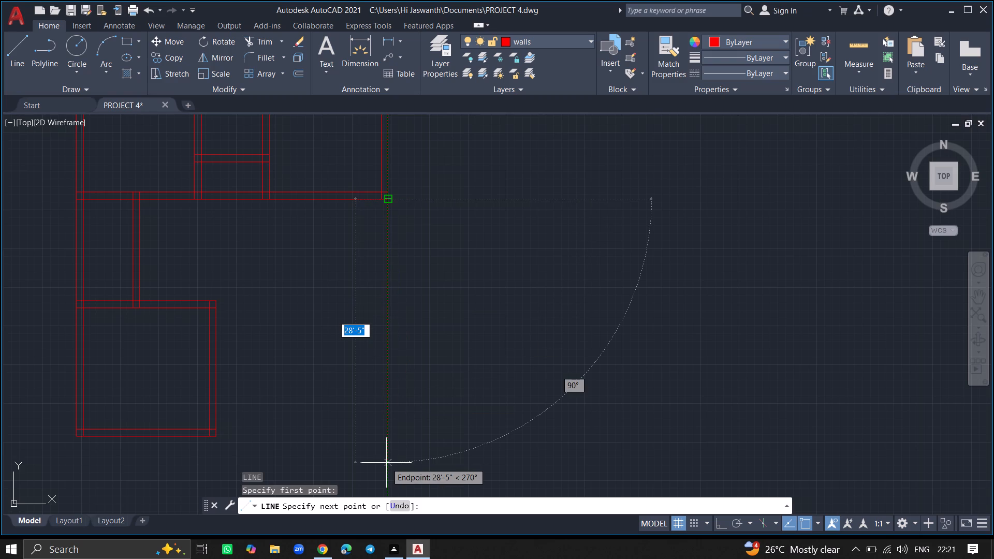
key(F8)
click(386, 463)
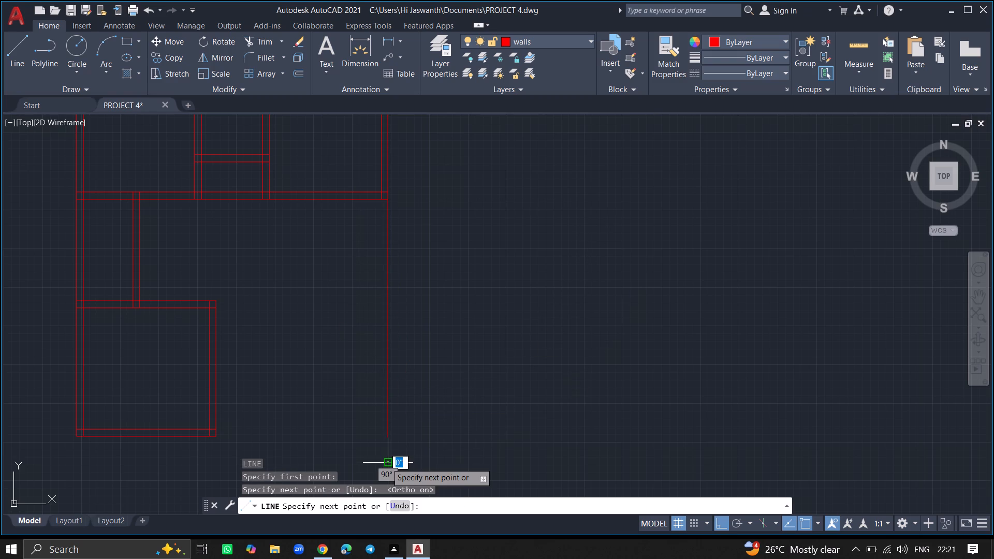
key(Return)
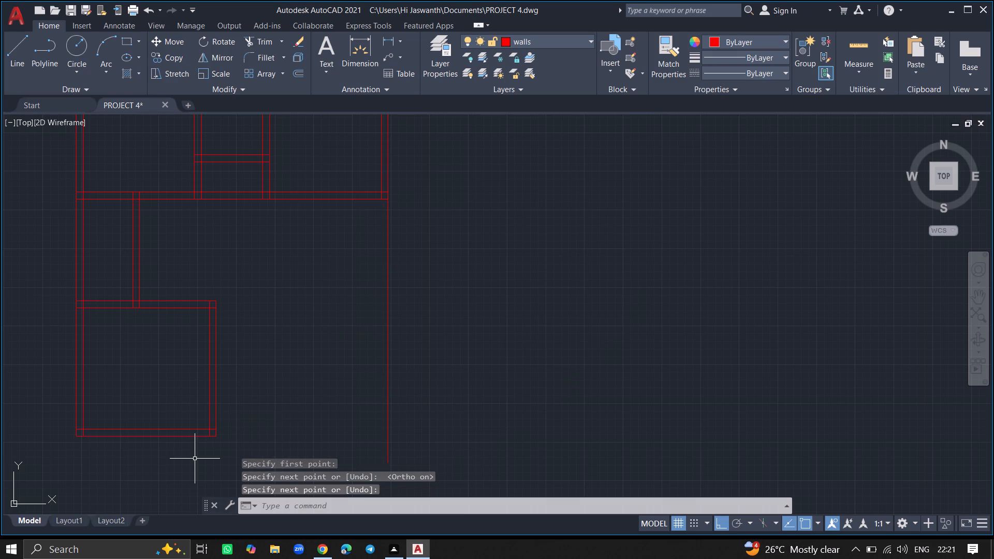
Extend both lines of the lower-left room's bottom wall rightward to the new long vertical line.
ctrl+scroll(195, 459, up, 1)
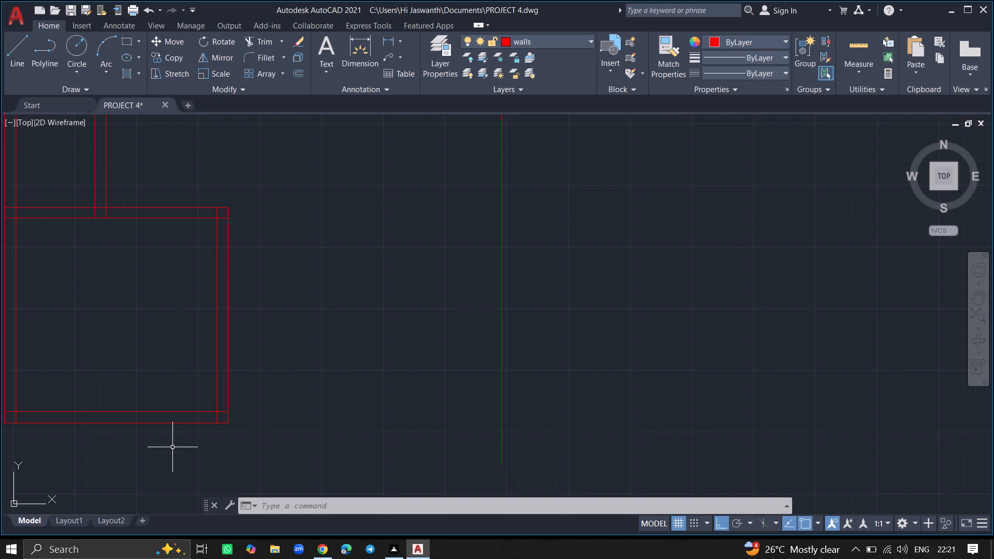
text(EX)
key(Return)
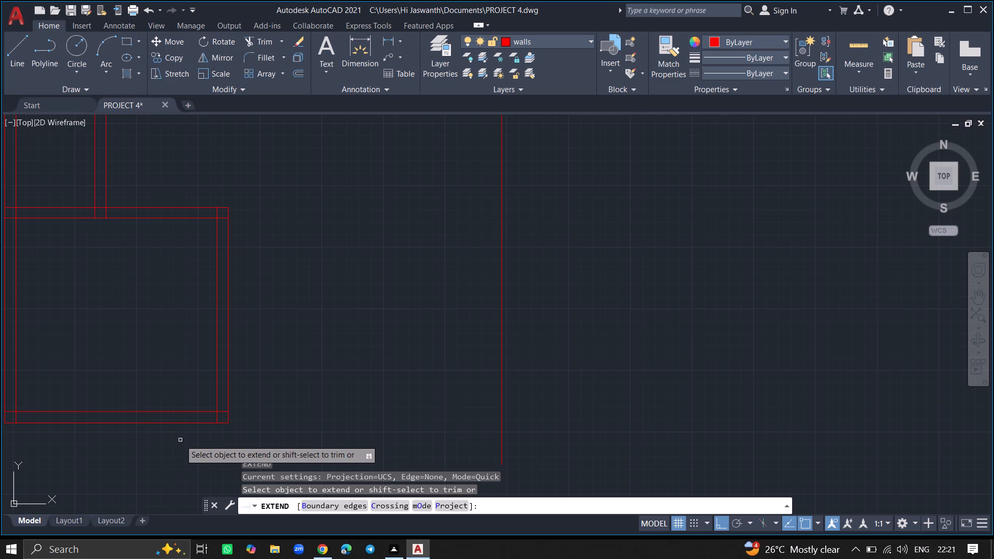
click(189, 423)
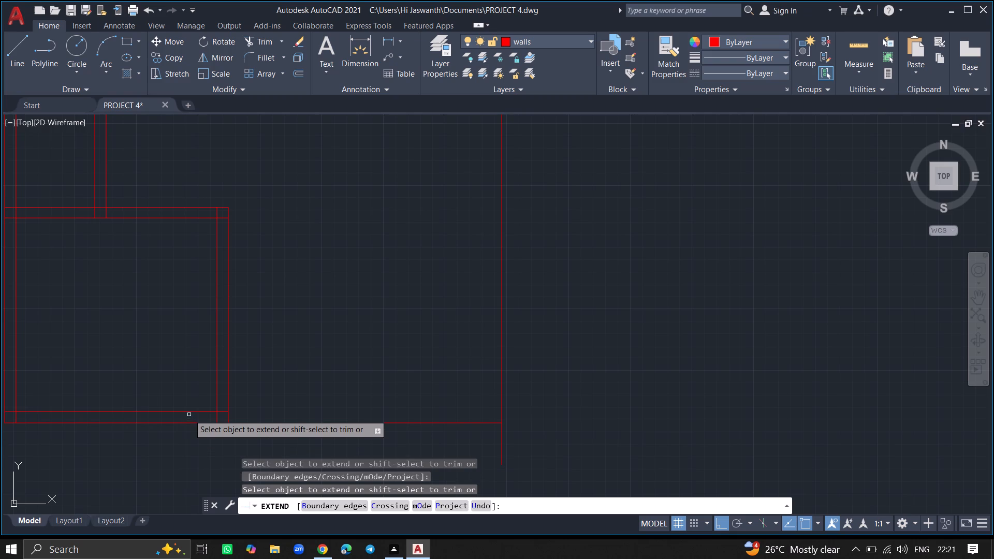
click(189, 413)
key(Return)
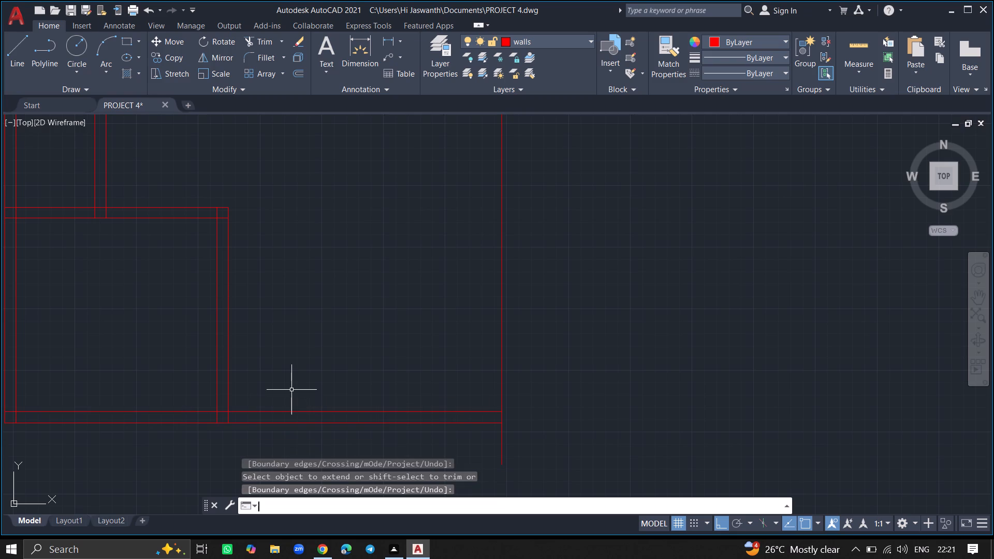
Offset the new long vertical line 9" inward to give the right outer wall its thickness.
ctrl+scroll(291, 390, down, 2)
ctrl+scroll(359, 293, up, 3)
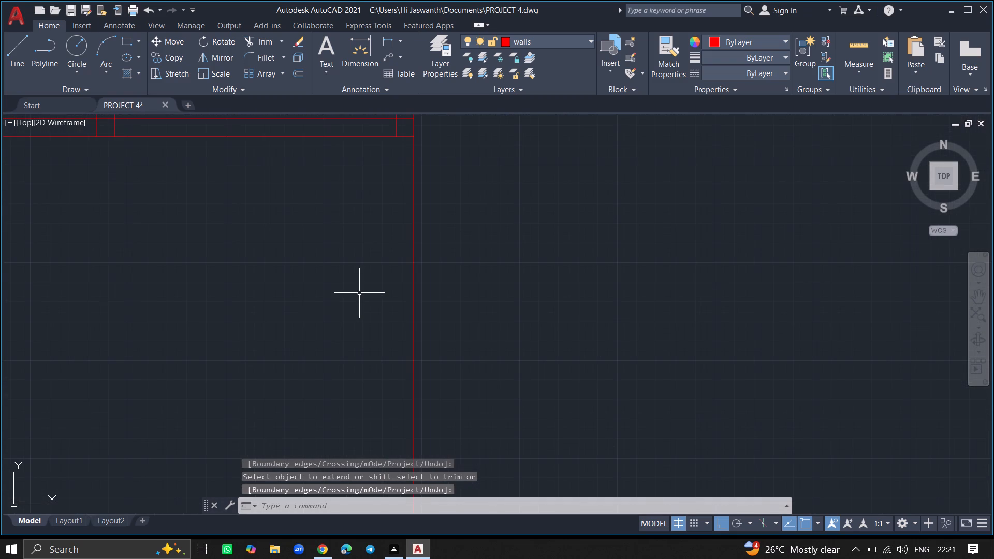
text(OFFSET)
key(Return)
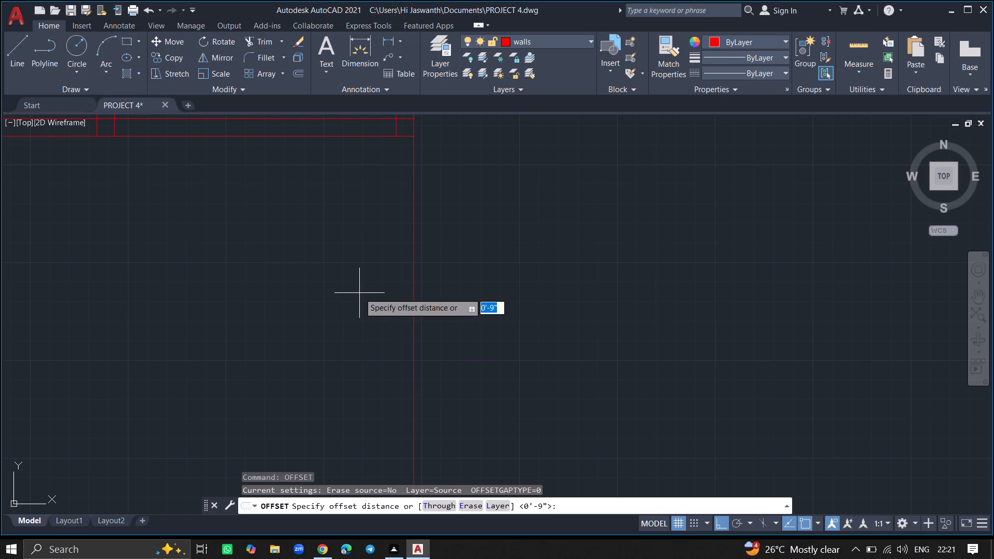
key(Return)
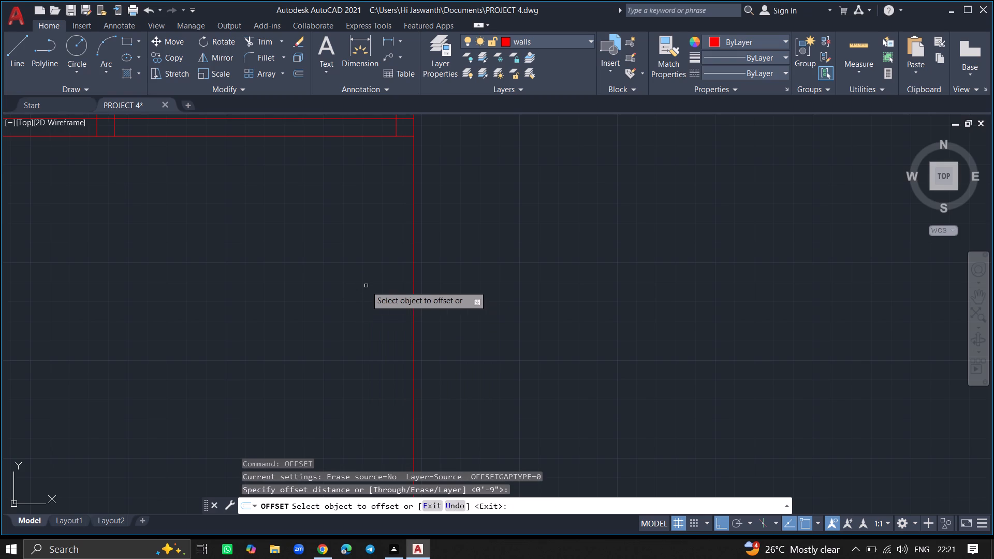
drag(415, 278, 396, 279)
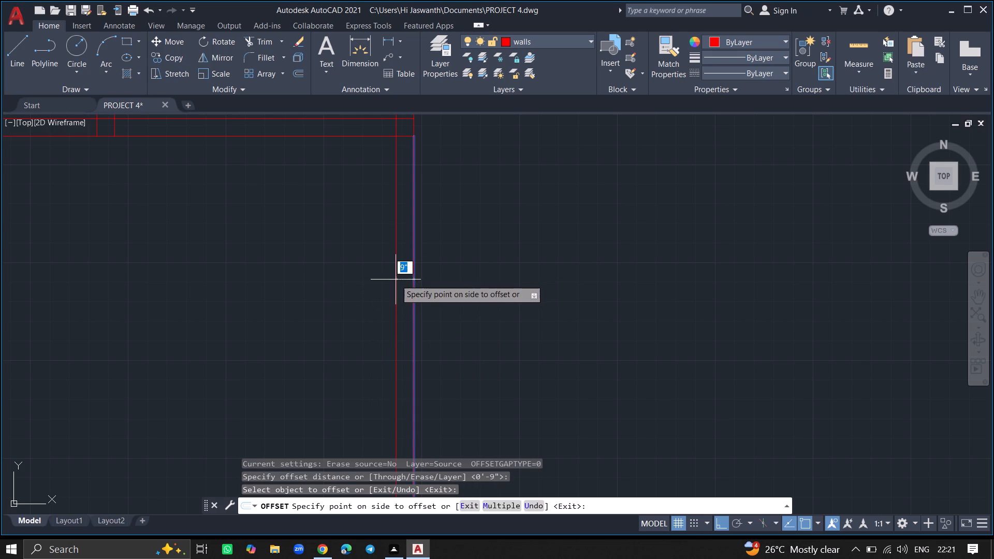
click(396, 279)
ctrl+scroll(340, 278, down, 8)
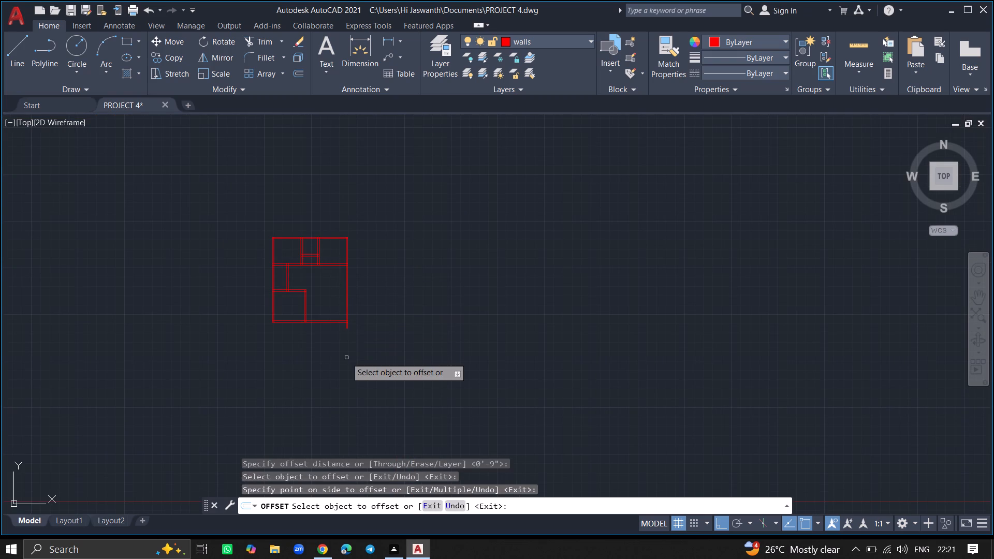
key(Return)
Trim the two ends of the right outer wall that overhang below the bottom wall.
ctrl+scroll(339, 324, up, 6)
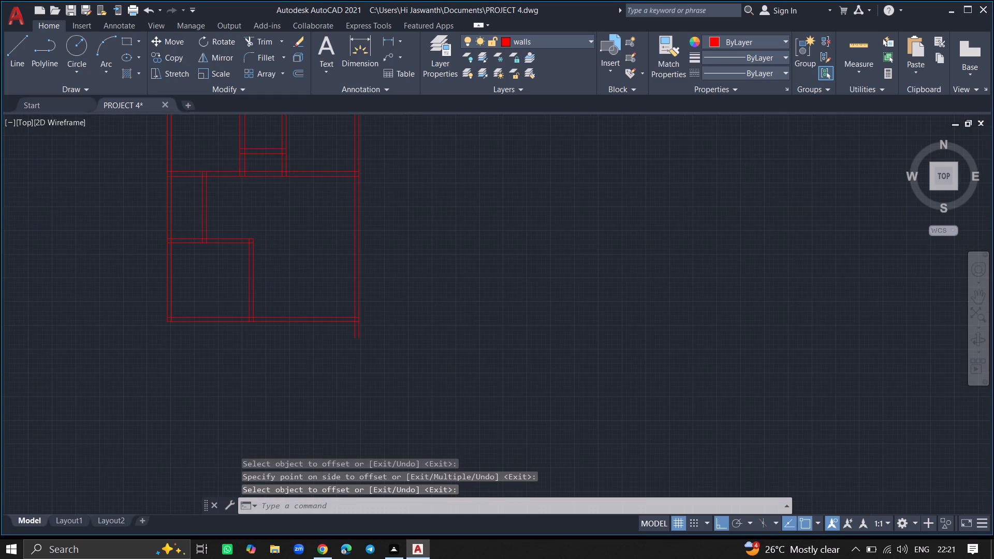
text(TRIM)
key(Return)
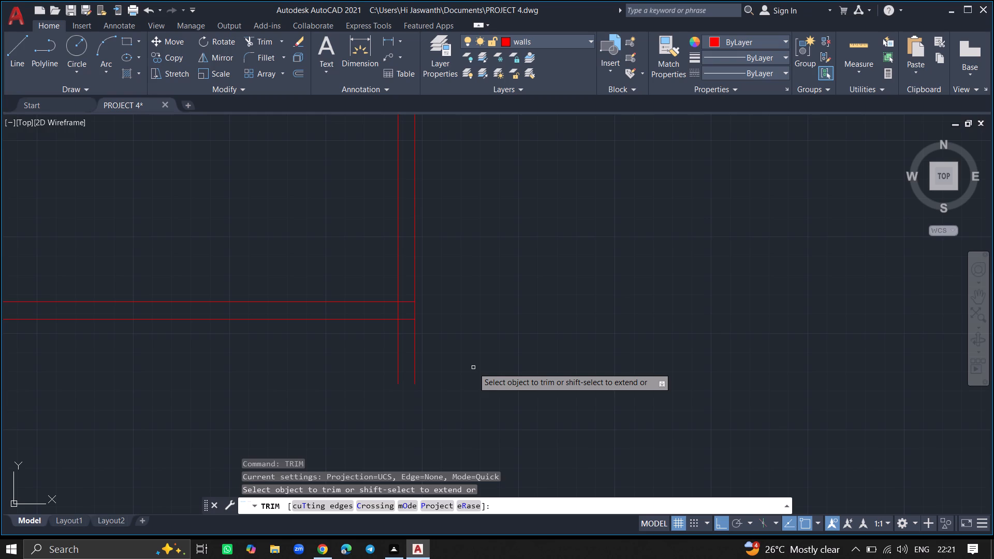
click(416, 365)
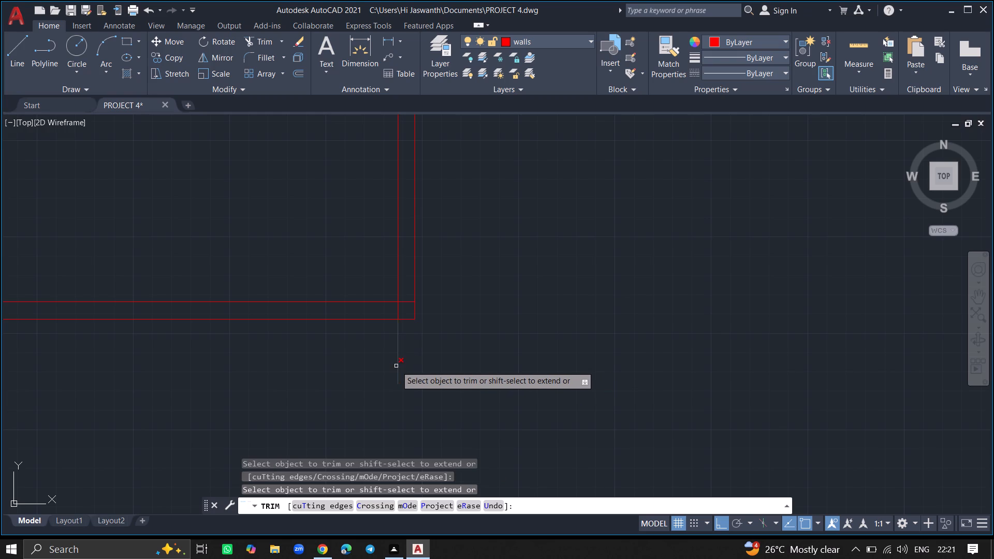
click(397, 366)
key(Return)
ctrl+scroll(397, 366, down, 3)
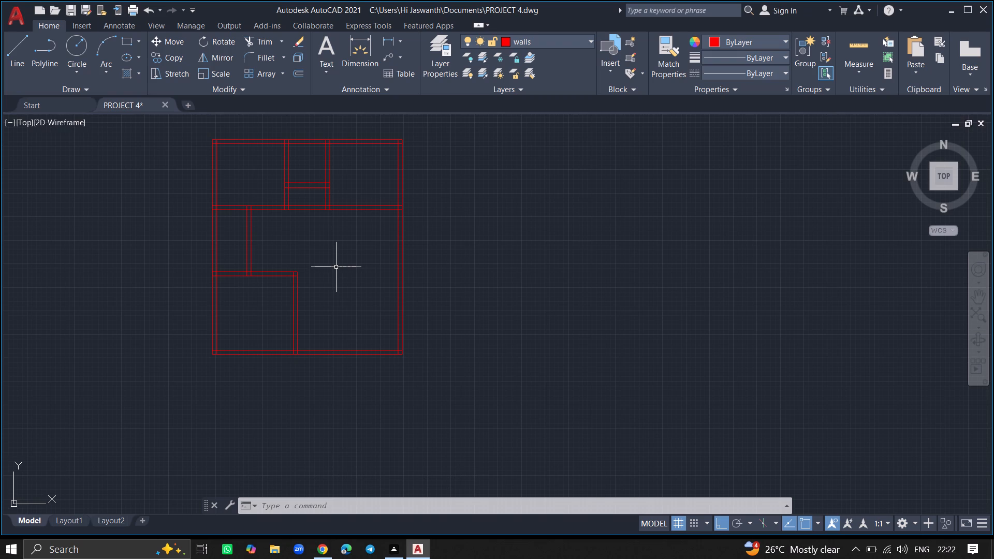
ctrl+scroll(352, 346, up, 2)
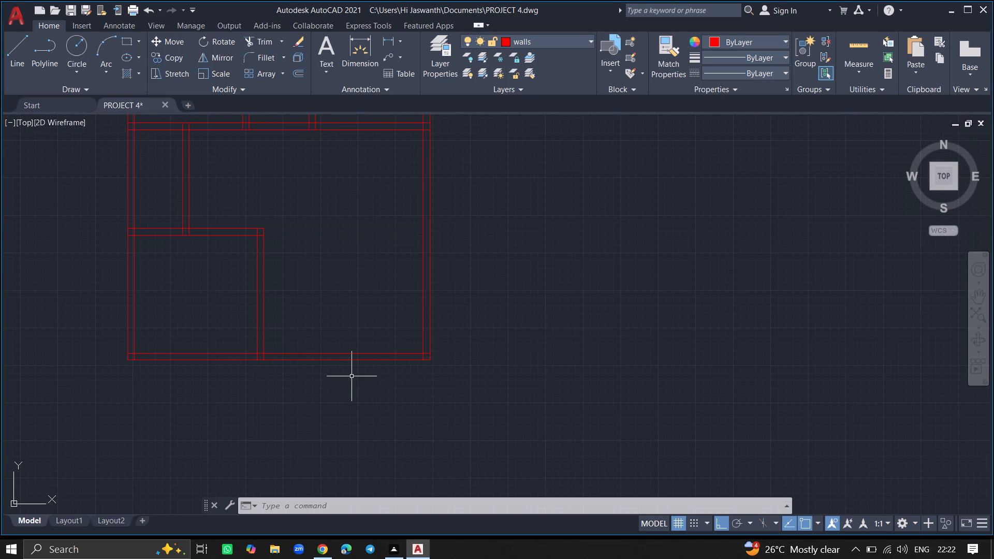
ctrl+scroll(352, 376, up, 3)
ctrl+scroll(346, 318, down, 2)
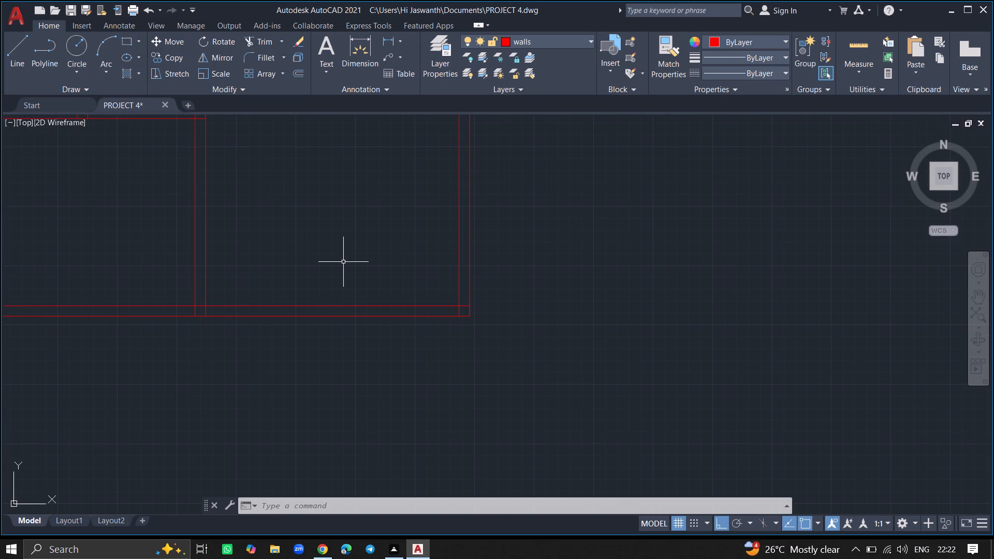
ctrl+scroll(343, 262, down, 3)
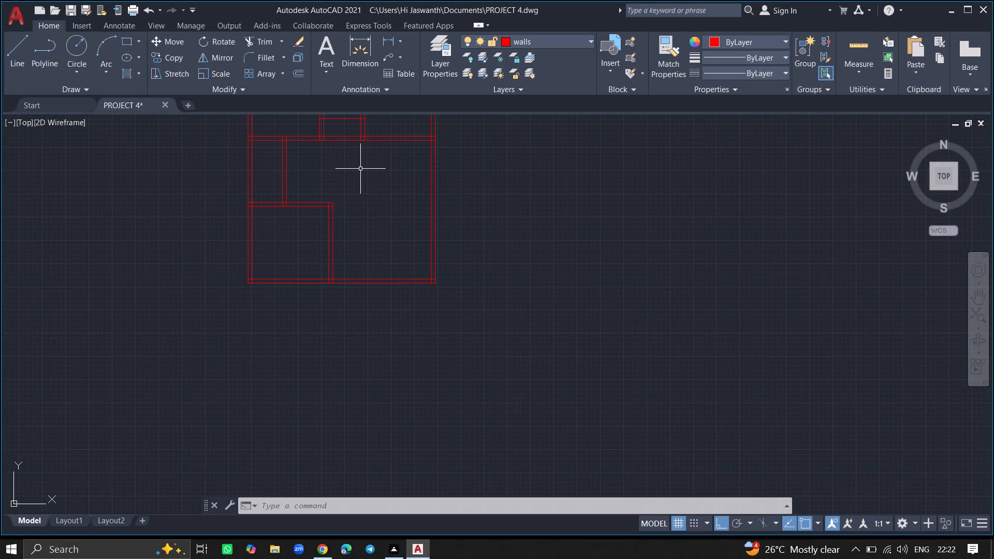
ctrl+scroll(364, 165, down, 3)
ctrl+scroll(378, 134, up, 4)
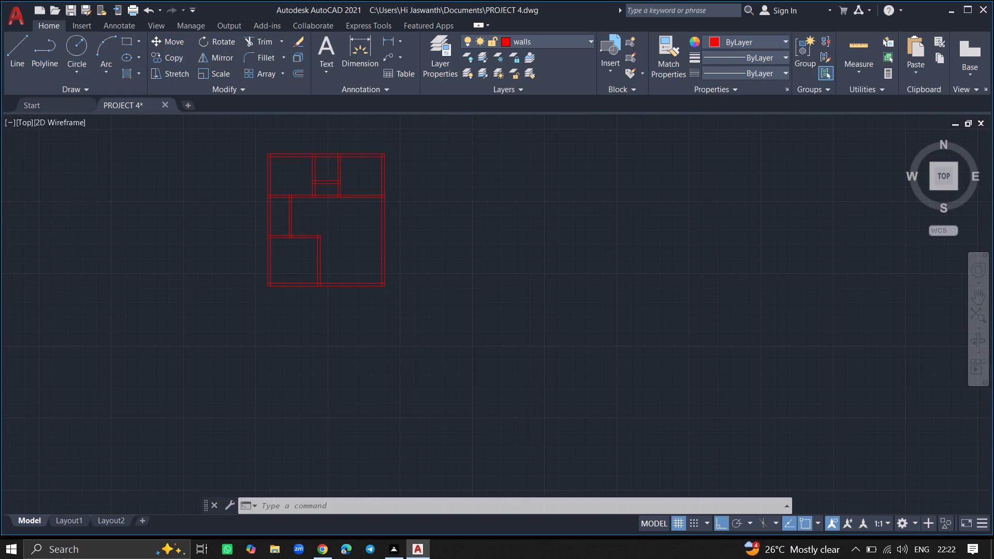
Offset the inner line of the right outer wall 12'4" to the left, into the large open room.
ctrl+scroll(344, 257, up, 2)
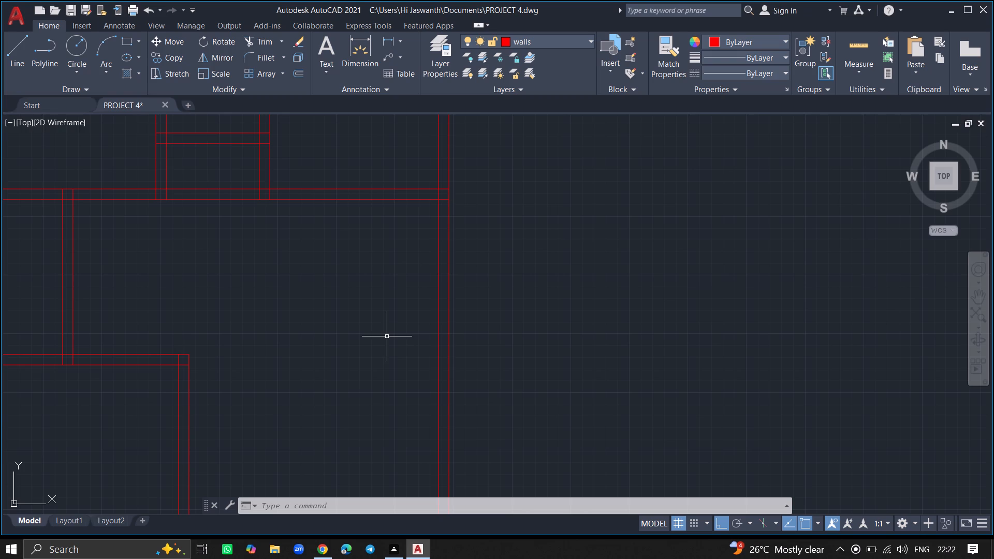
text(OFF)
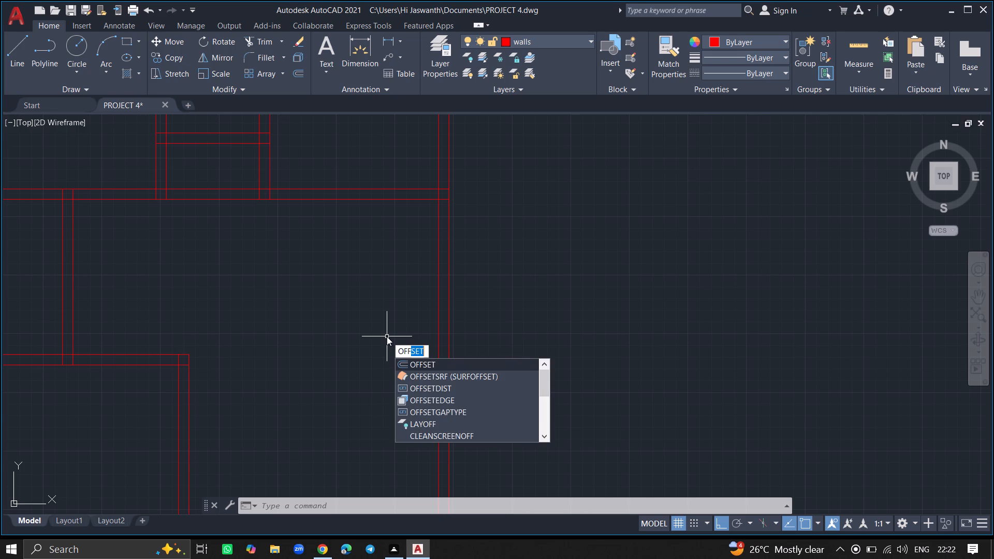
click(402, 362)
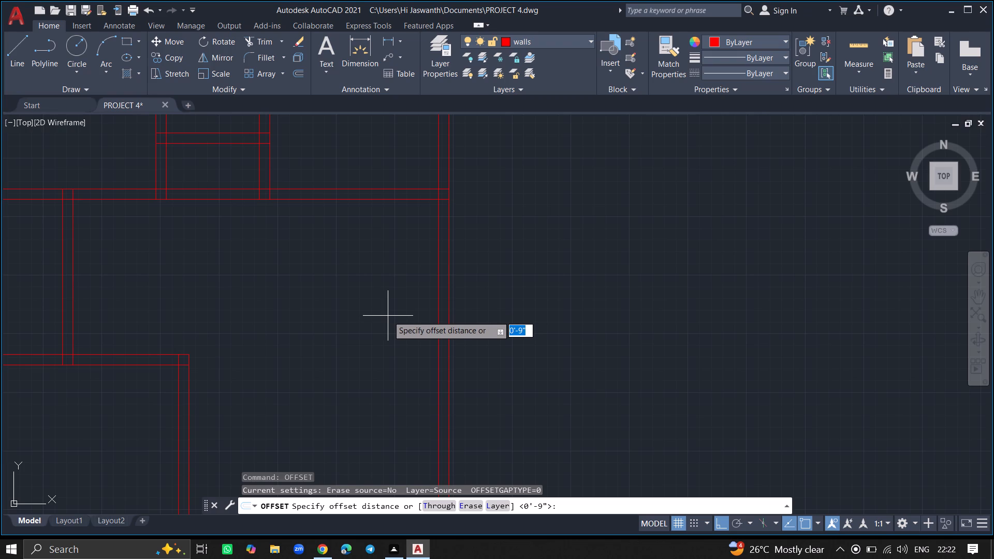
text(12'4)
key(shift+quotedbl)
key(Return)
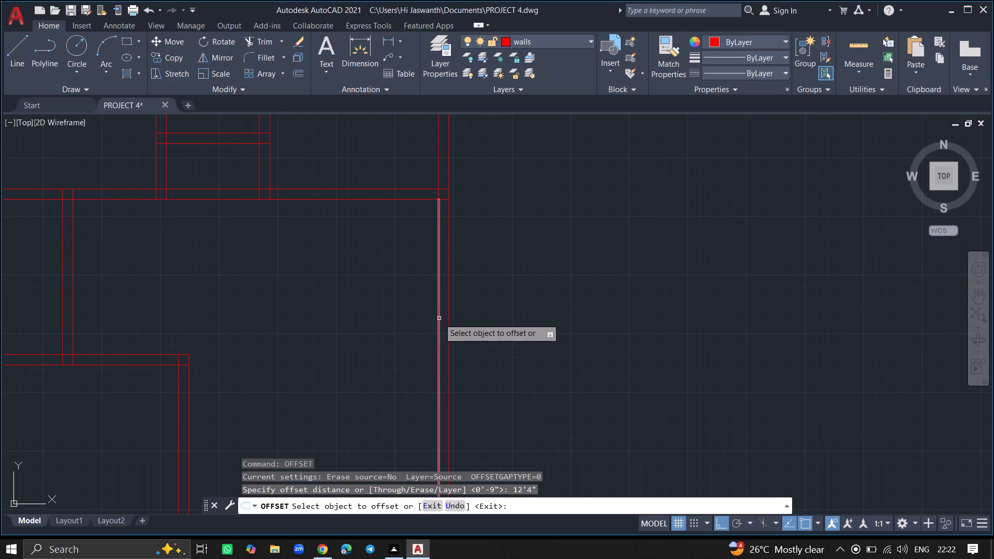
drag(439, 318, 390, 321)
click(390, 321)
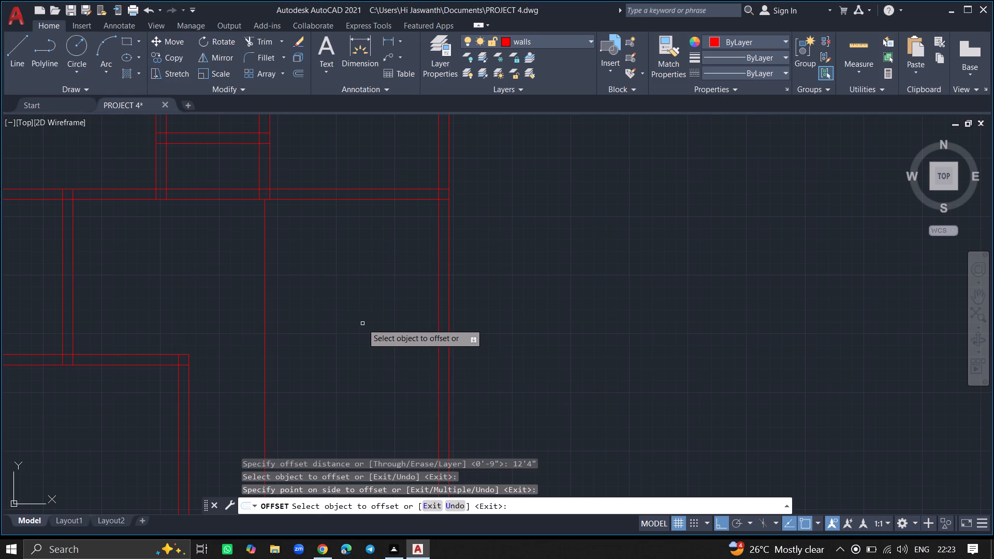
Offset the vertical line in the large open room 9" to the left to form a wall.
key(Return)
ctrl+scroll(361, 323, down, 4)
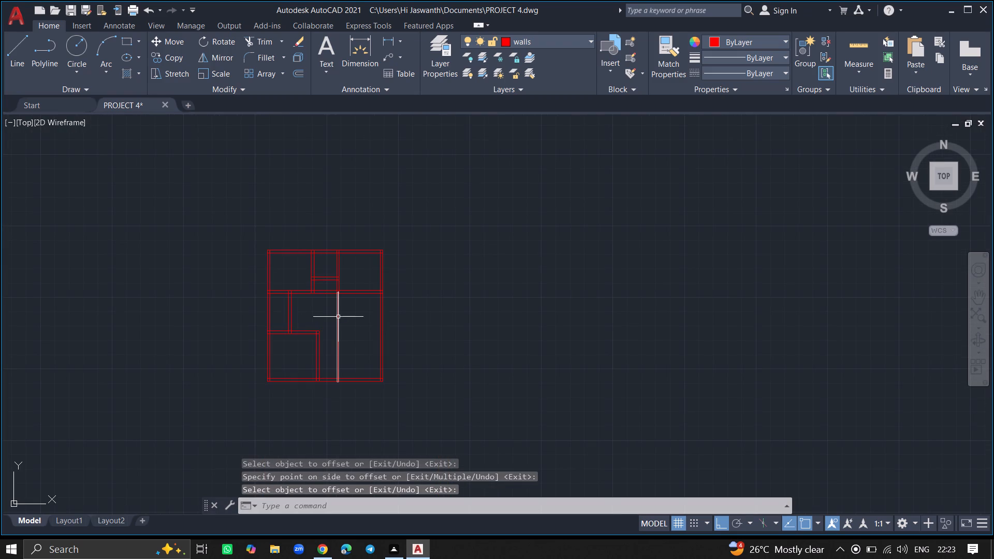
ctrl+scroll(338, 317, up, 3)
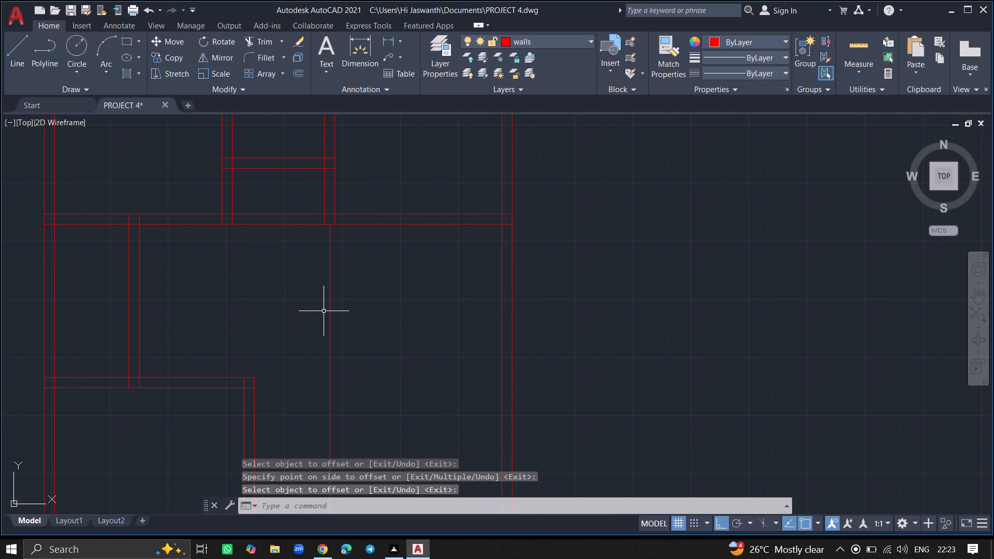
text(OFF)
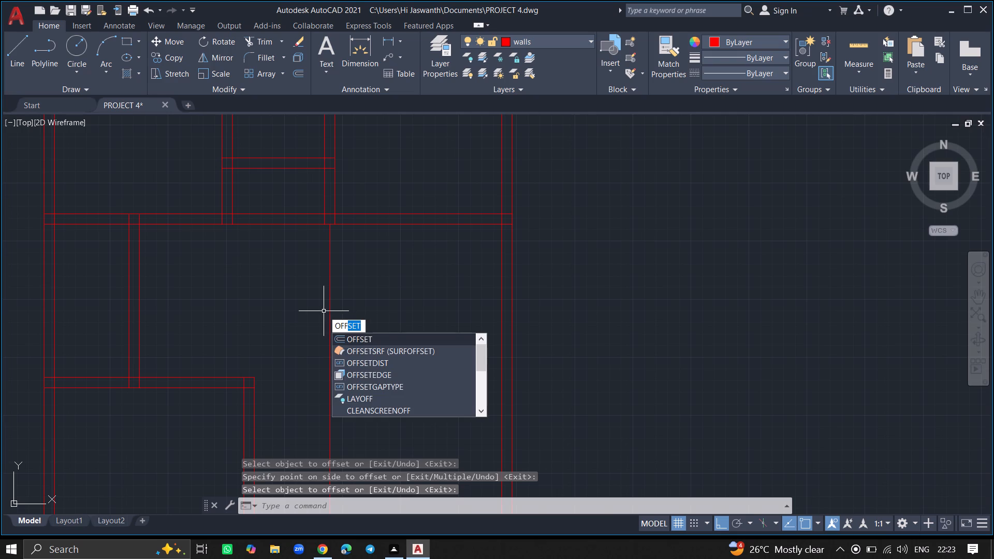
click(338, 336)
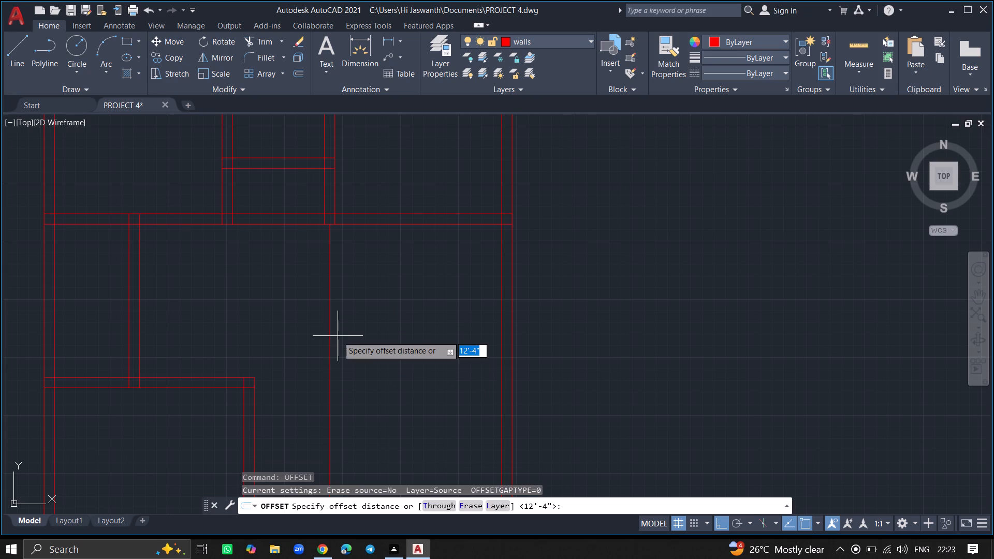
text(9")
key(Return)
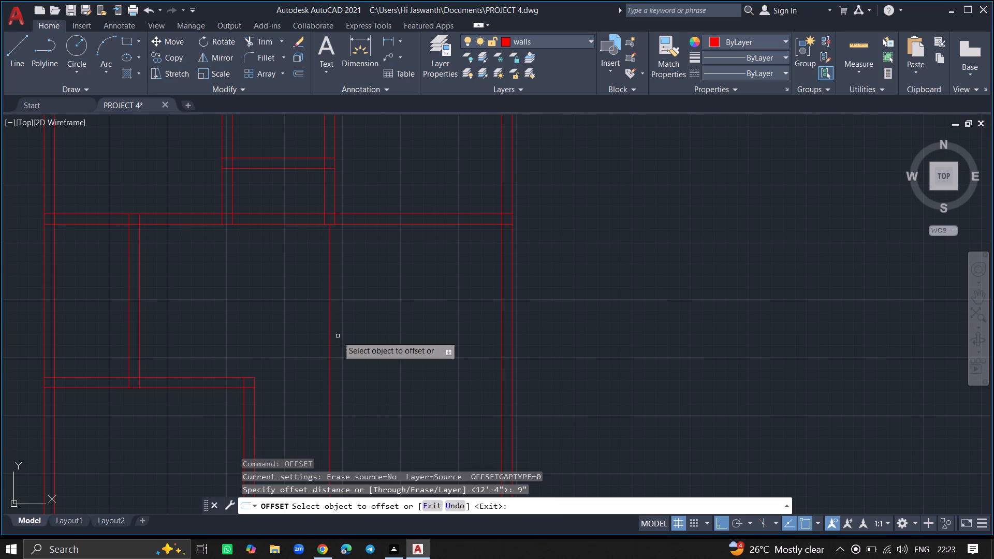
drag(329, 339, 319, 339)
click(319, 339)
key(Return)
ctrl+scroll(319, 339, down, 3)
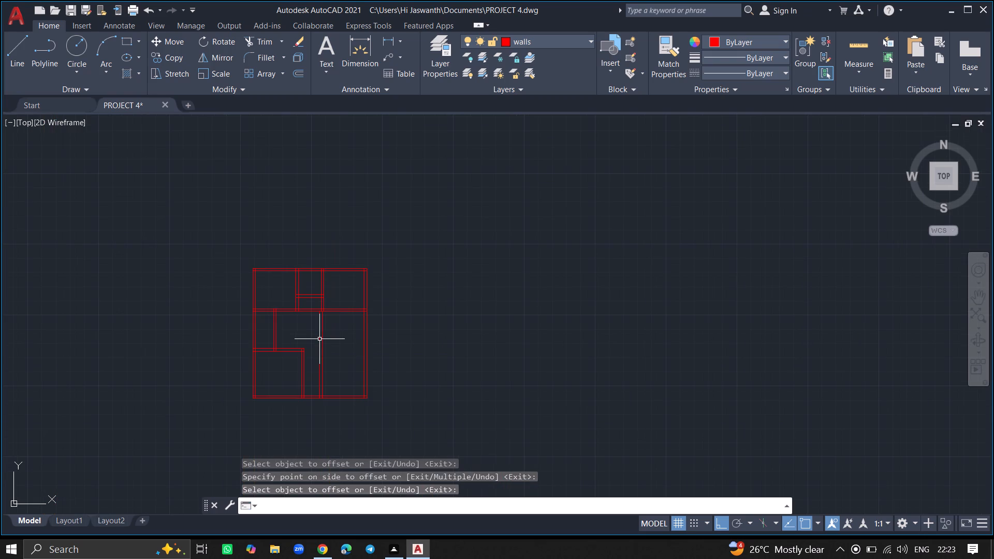
Measure the clear width between the lower-left room's right wall and the new 9" wall near the bottom wall.
ctrl+scroll(306, 407, up, 5)
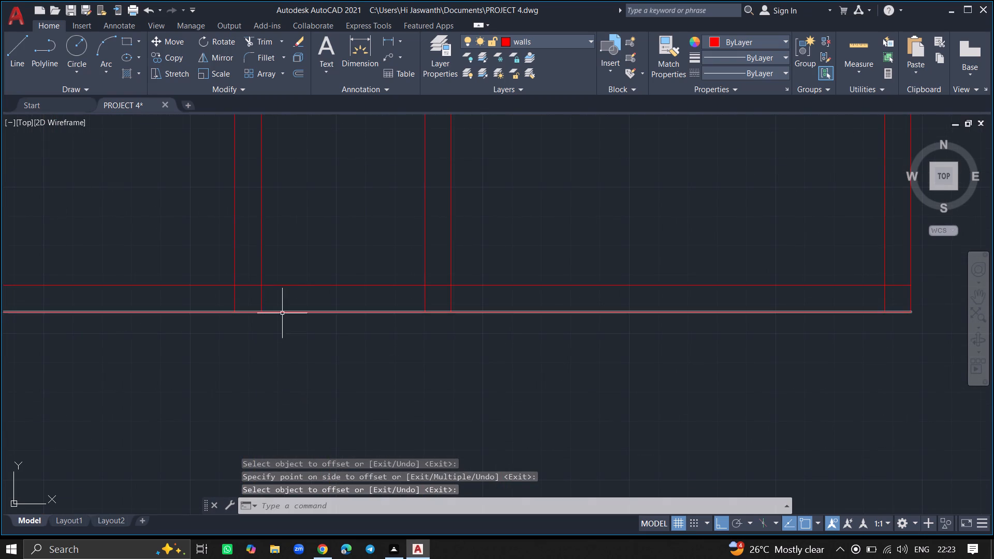
text(DIML)
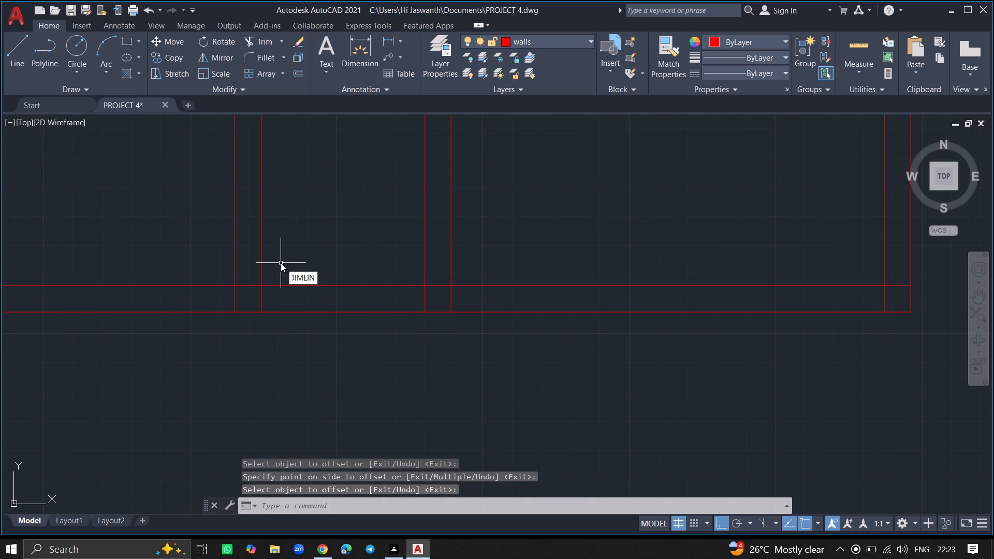
click(295, 288)
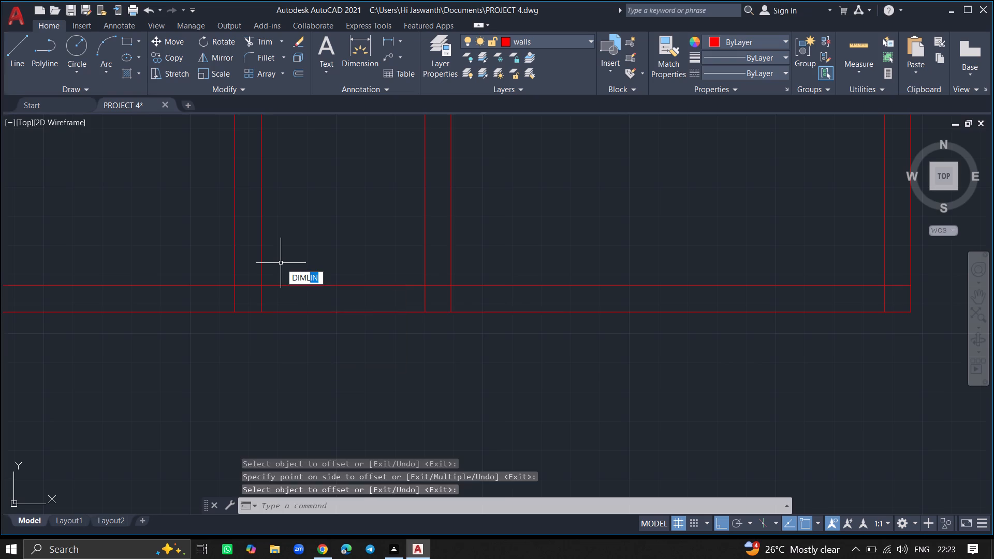
click(263, 266)
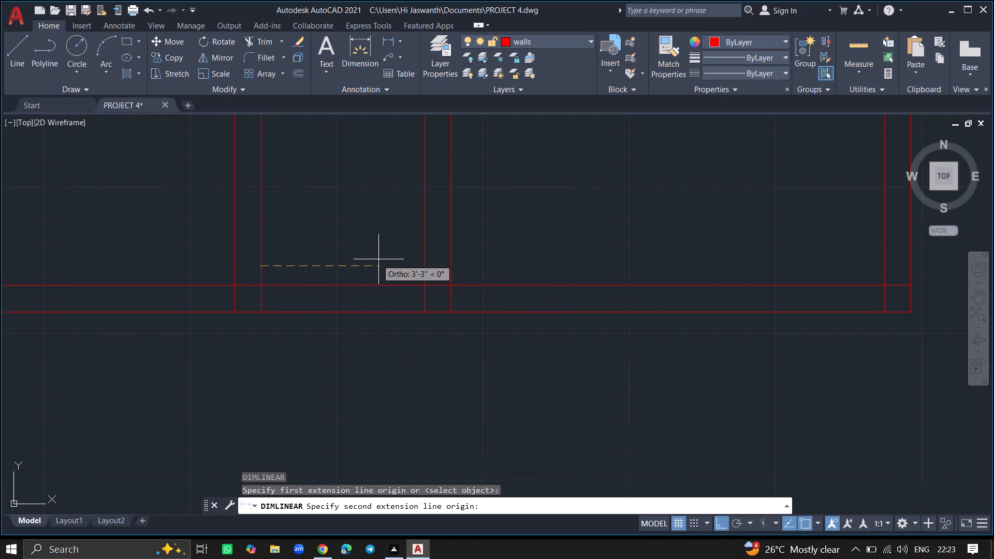
click(425, 268)
key(Escape)
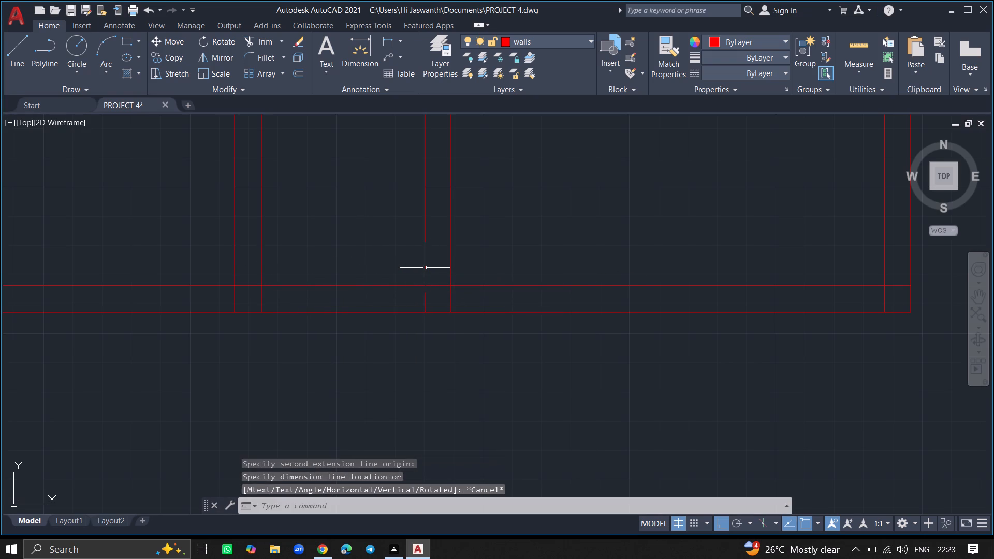
Delete both vertical lines of the new wall in the large open room.
click(425, 268)
key(Delete)
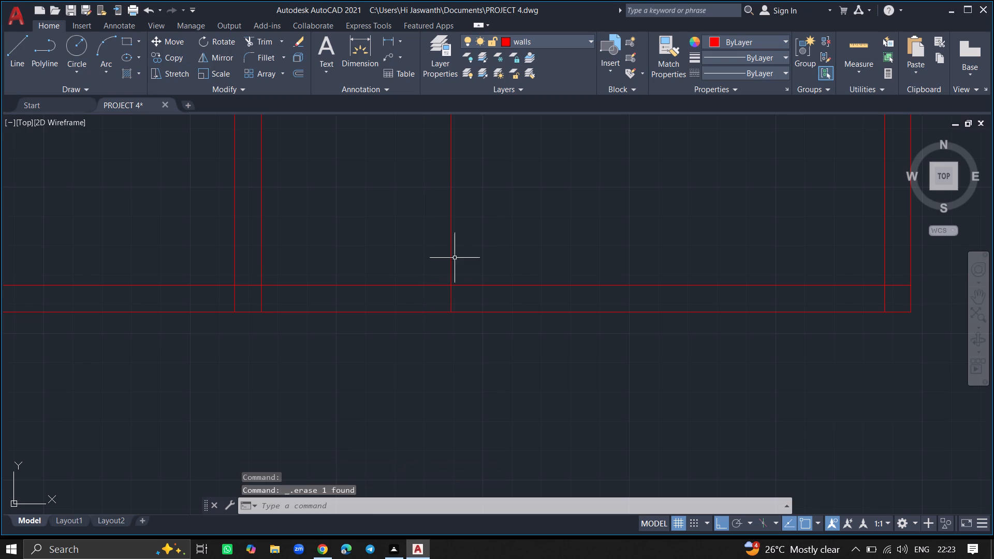
ctrl+scroll(478, 247, down, 4)
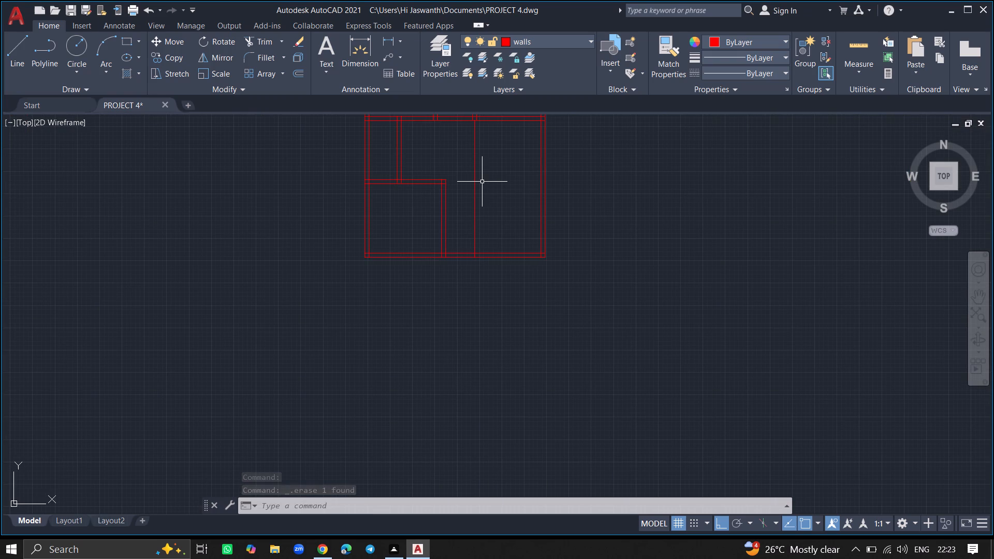
click(475, 182)
key(Delete)
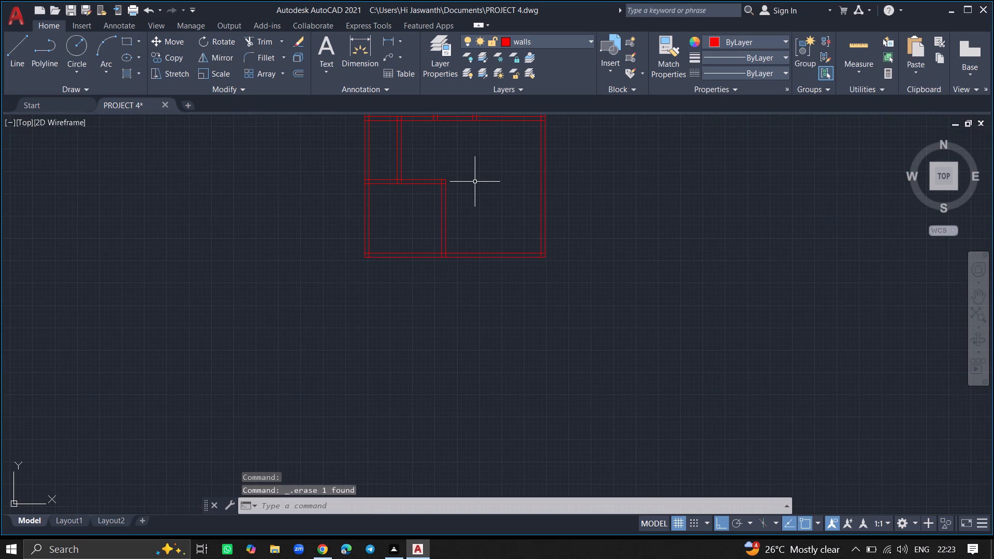
Extend both lines of the small upper-middle room's right wall down through the large open room to the bottom wall.
ctrl+scroll(475, 182, down, 4)
ctrl+scroll(477, 167, up, 6)
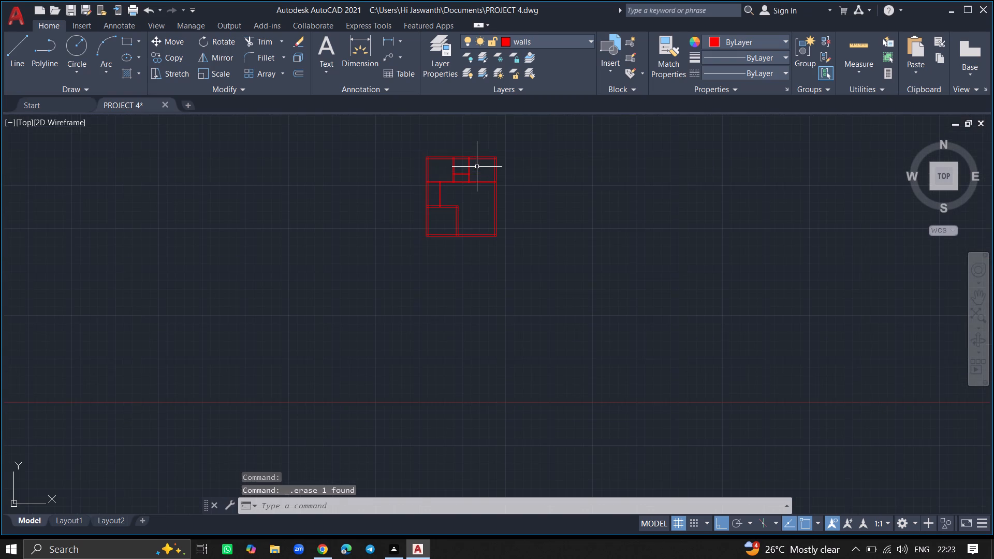
text(EX)
key(Return)
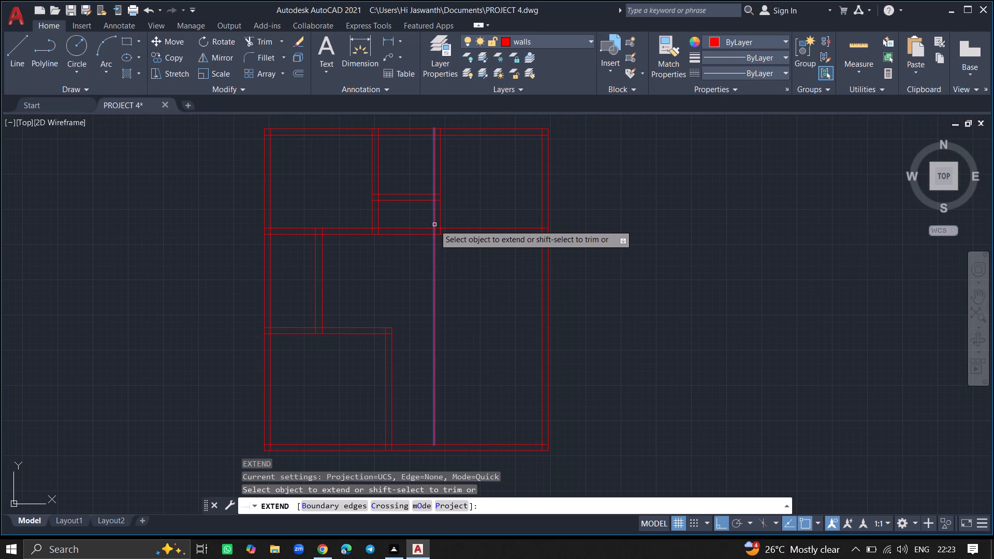
click(434, 225)
click(440, 223)
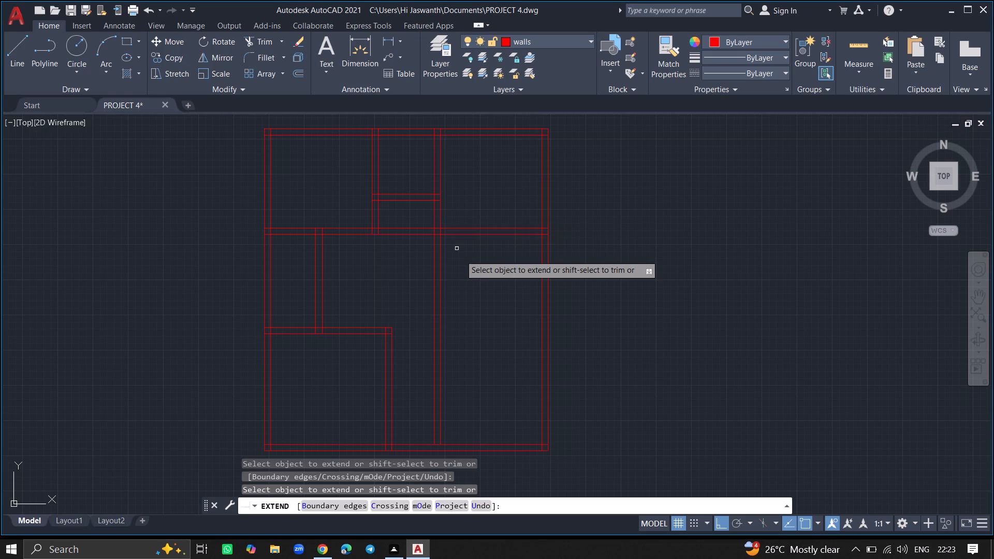
key(Return)
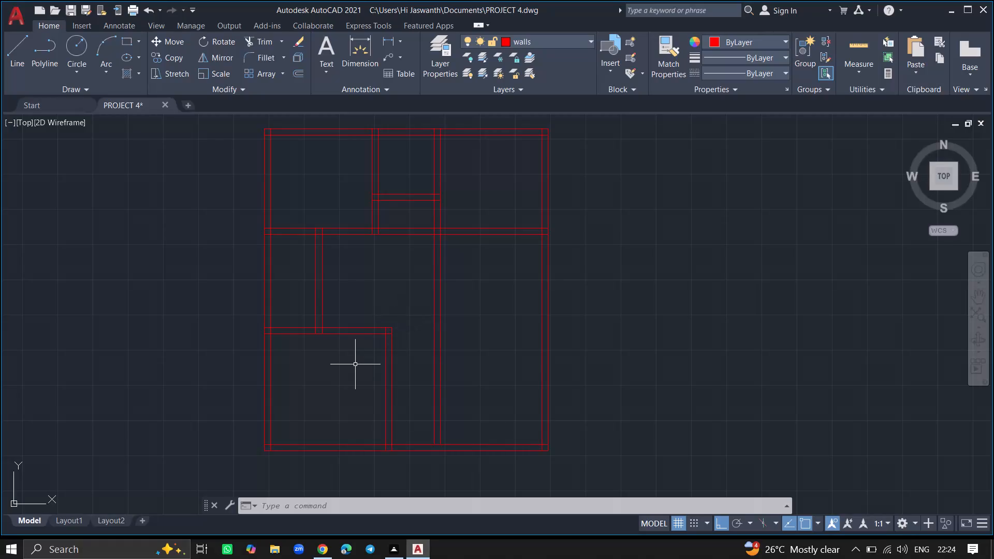
Extend both lines of the lower-left room's top wall rightward to the right outer wall's outer line.
text(EX)
key(Return)
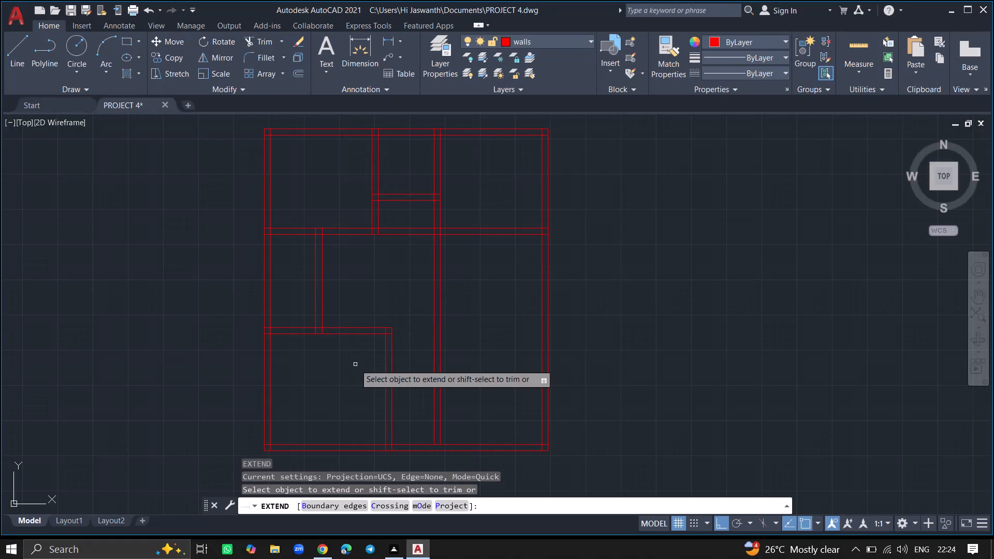
click(377, 333)
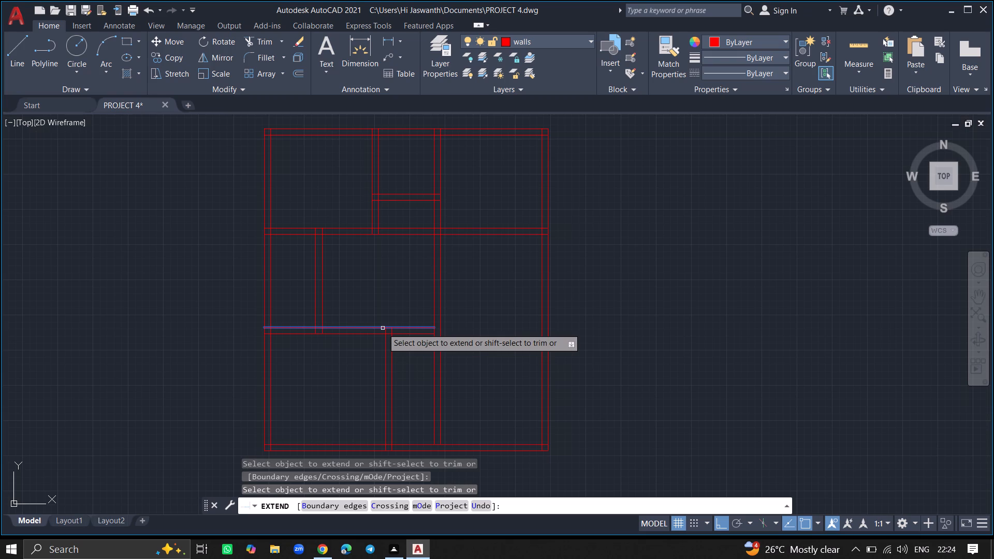
click(383, 328)
click(397, 329)
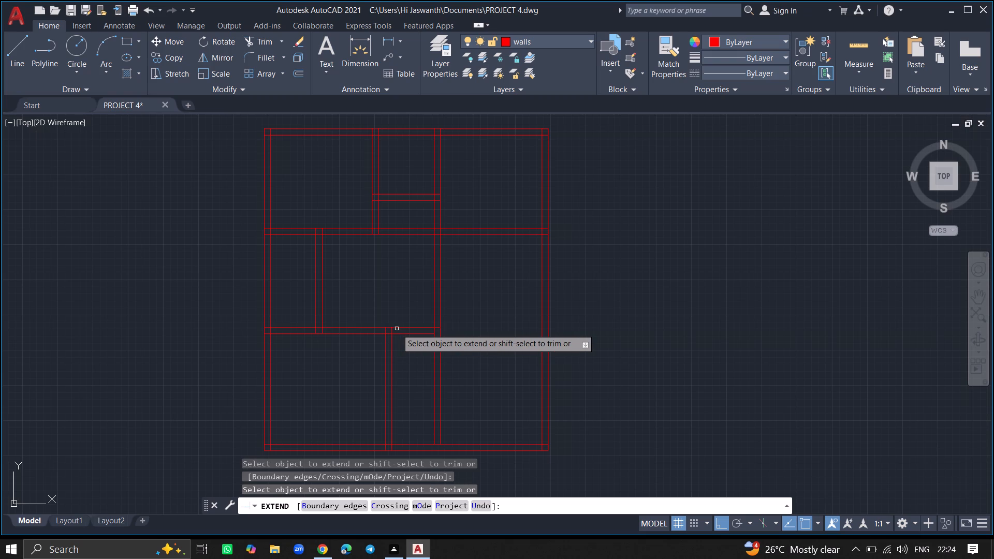
click(402, 333)
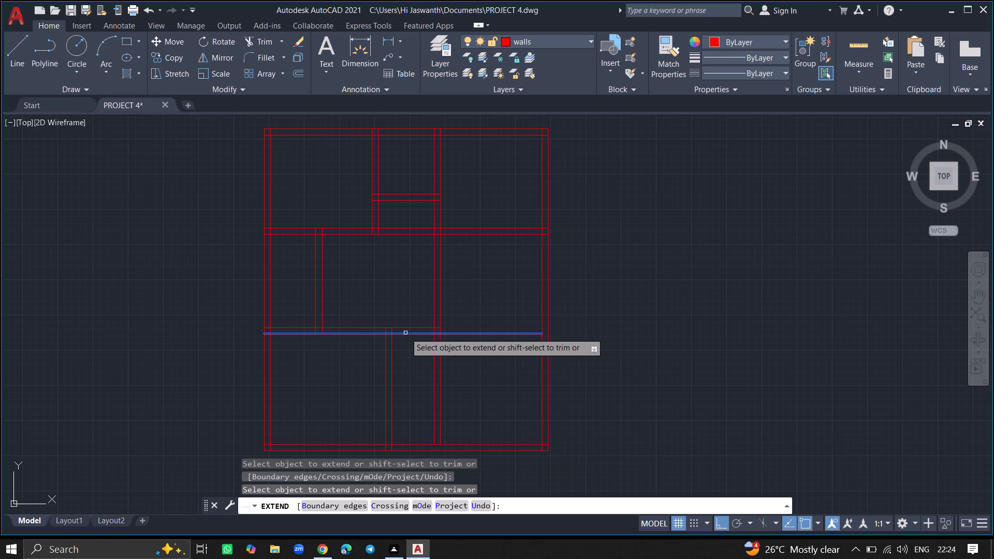
click(405, 333)
click(405, 328)
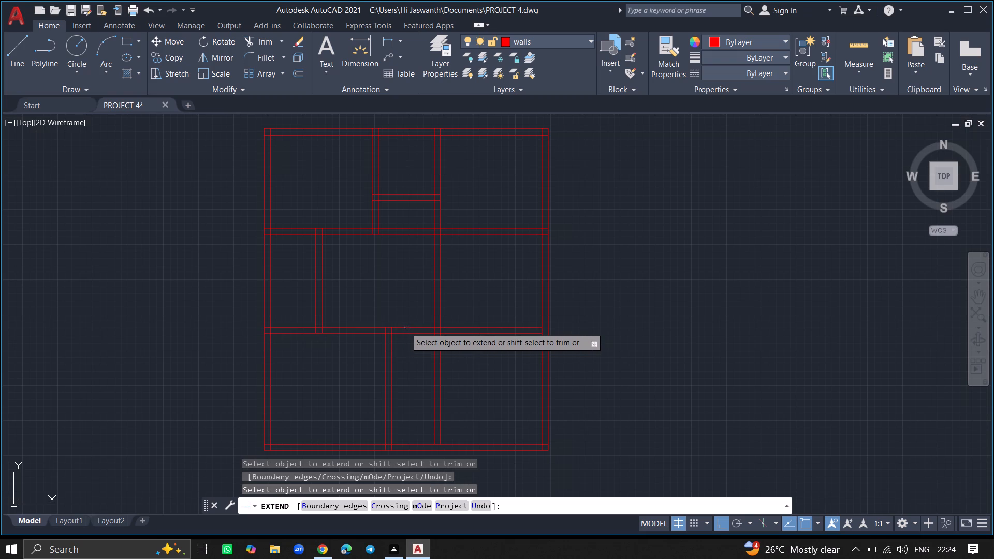
click(467, 326)
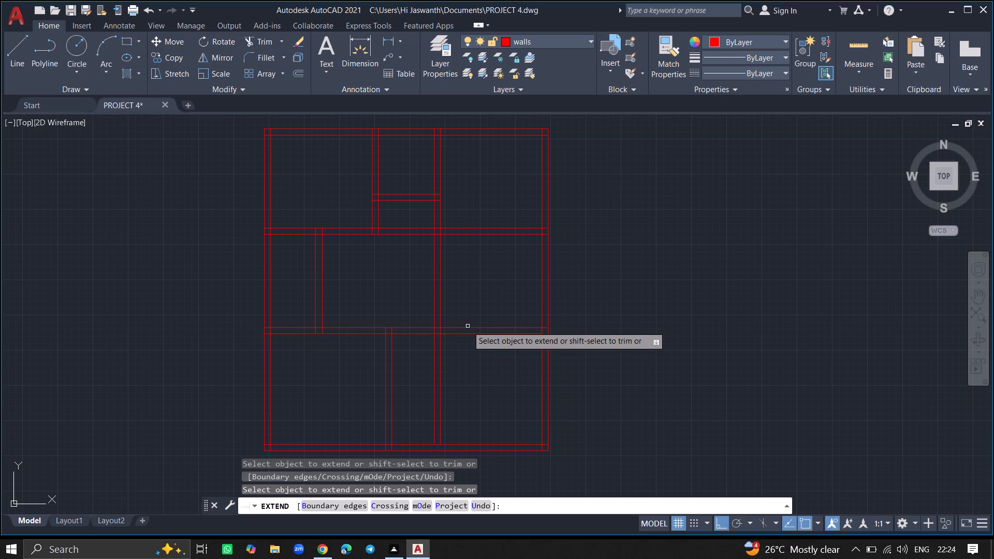
click(476, 334)
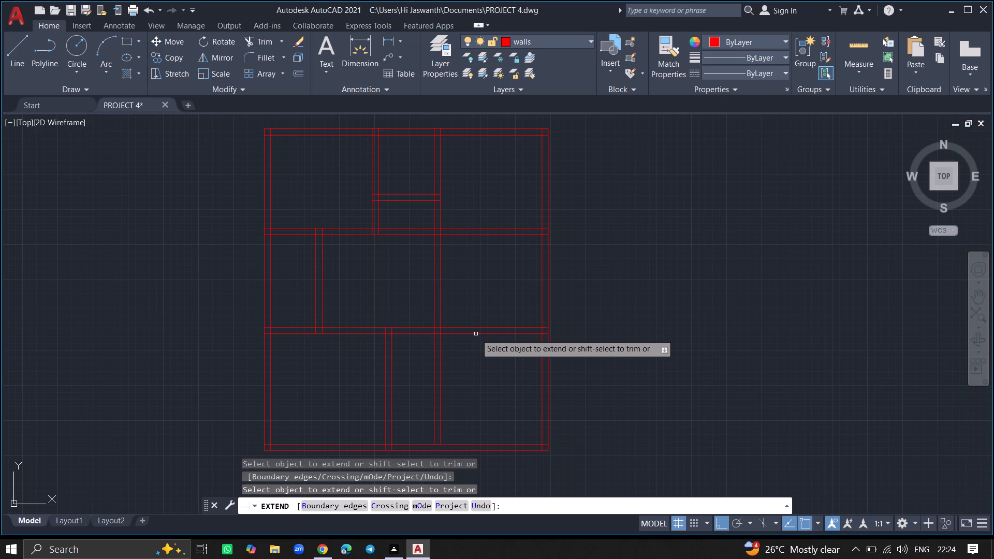
key(Return)
Trim both lines of the extended horizontal wall between the lower-left room's right wall and the long vertical wall, opening the passage.
ctrl+scroll(474, 357, up, 2)
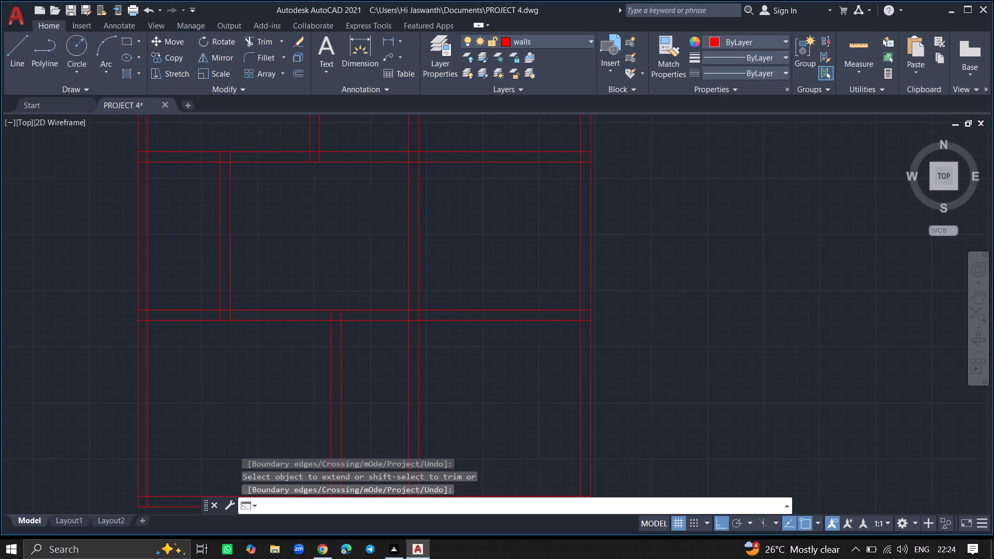
ctrl+scroll(474, 357, down, 2)
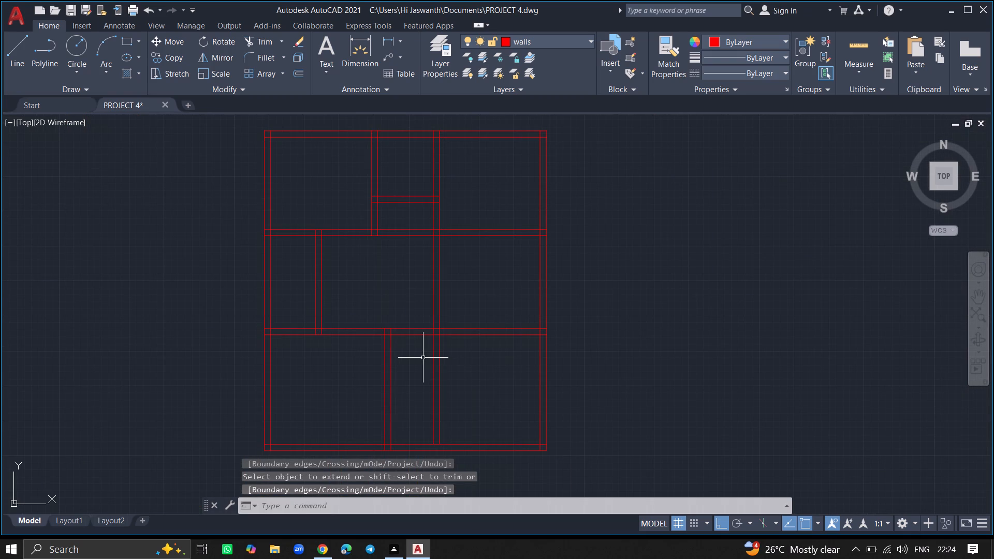
ctrl+scroll(403, 360, up, 4)
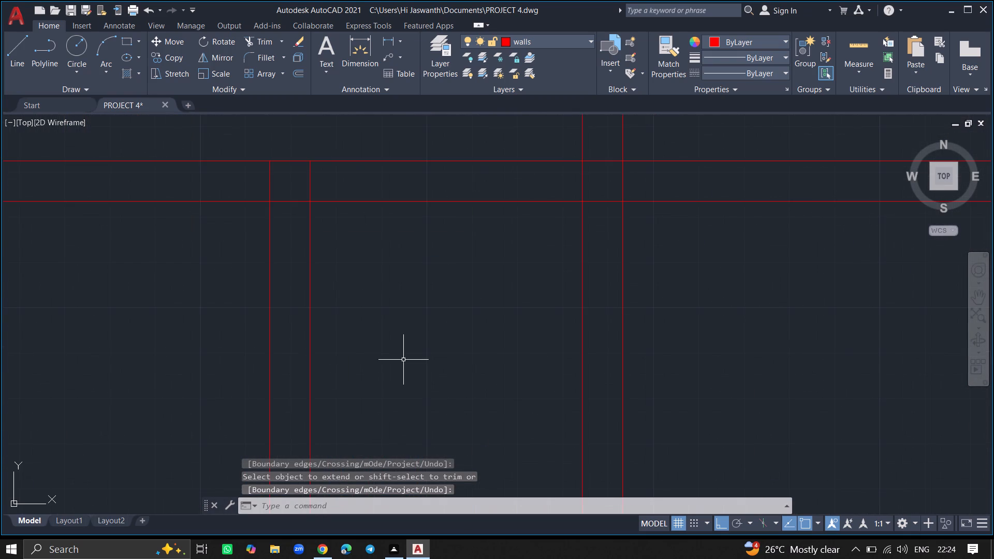
text(TRIM)
key(Return)
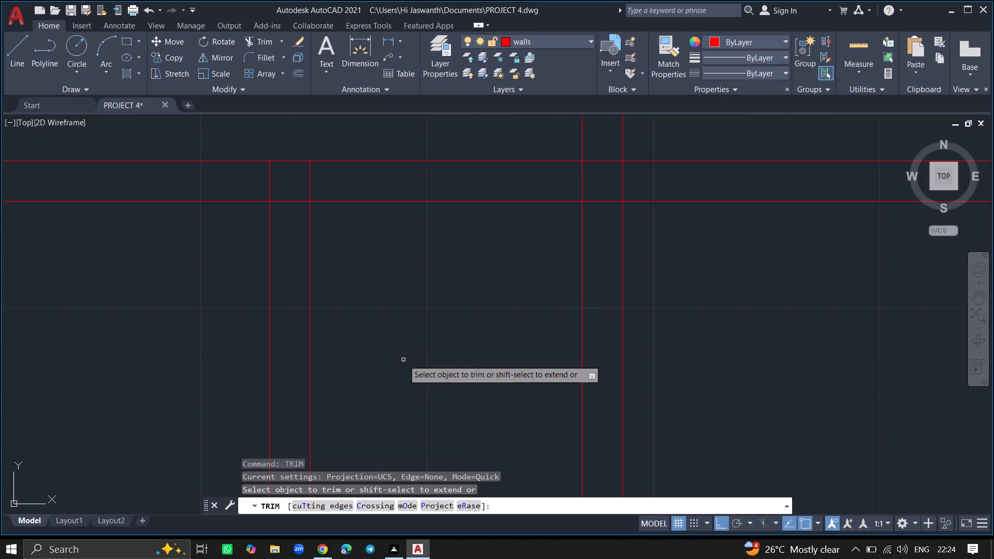
click(452, 202)
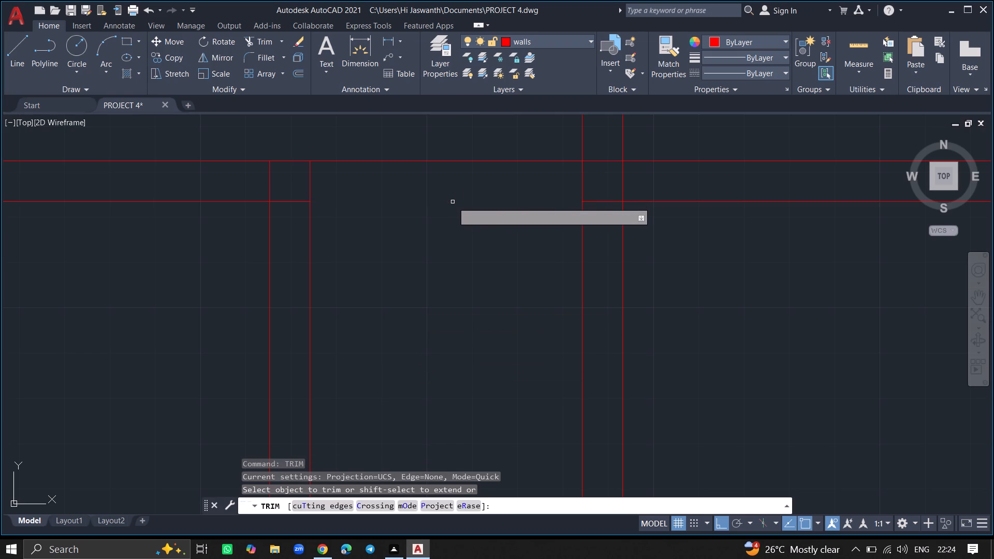
click(459, 162)
key(Return)
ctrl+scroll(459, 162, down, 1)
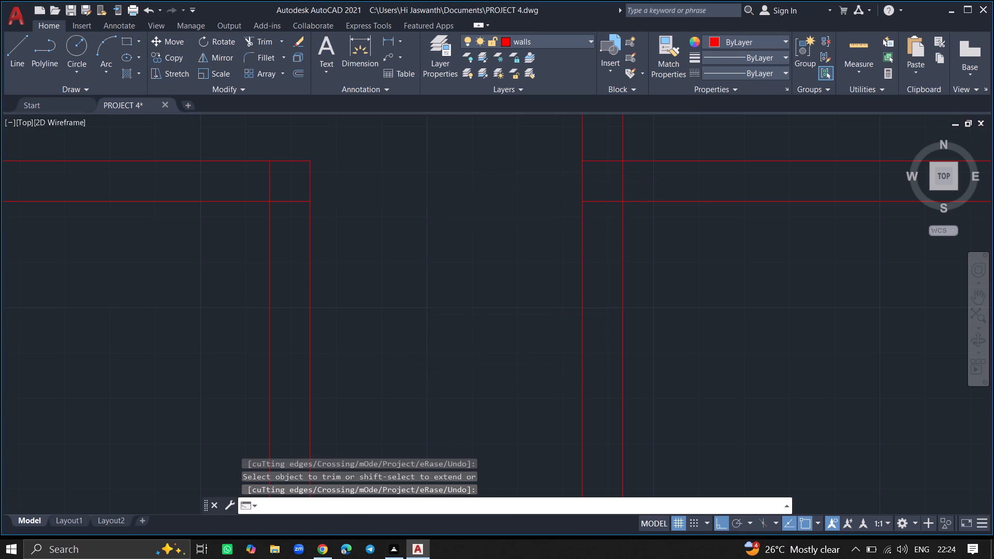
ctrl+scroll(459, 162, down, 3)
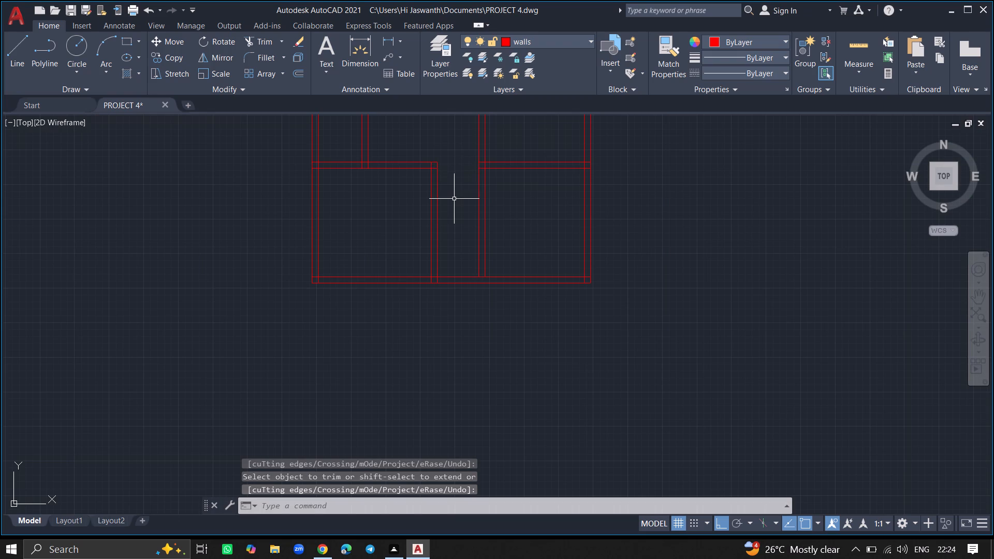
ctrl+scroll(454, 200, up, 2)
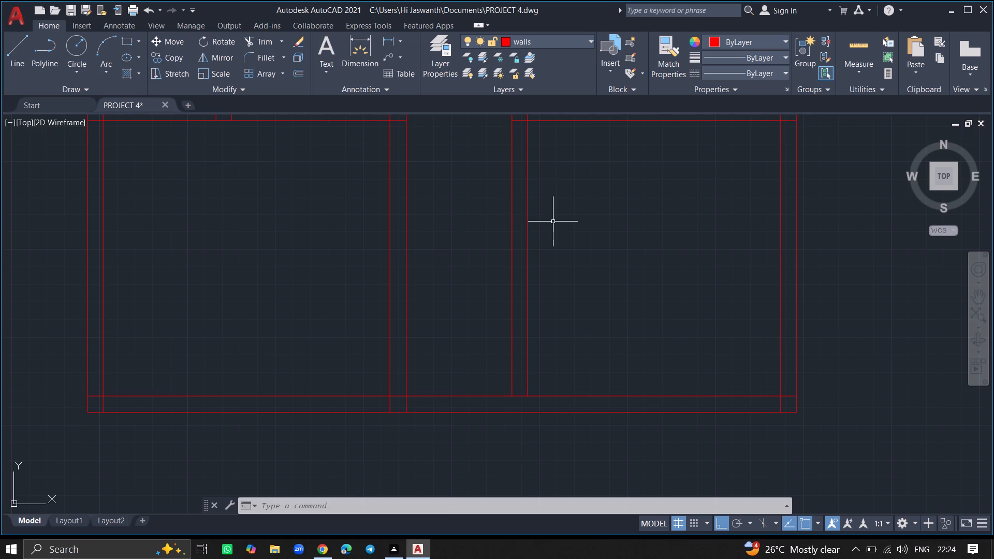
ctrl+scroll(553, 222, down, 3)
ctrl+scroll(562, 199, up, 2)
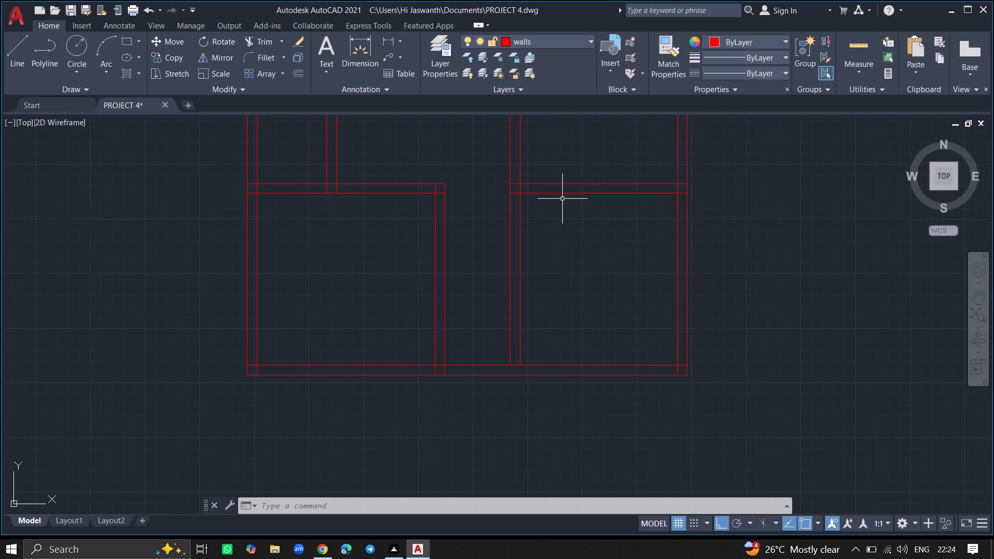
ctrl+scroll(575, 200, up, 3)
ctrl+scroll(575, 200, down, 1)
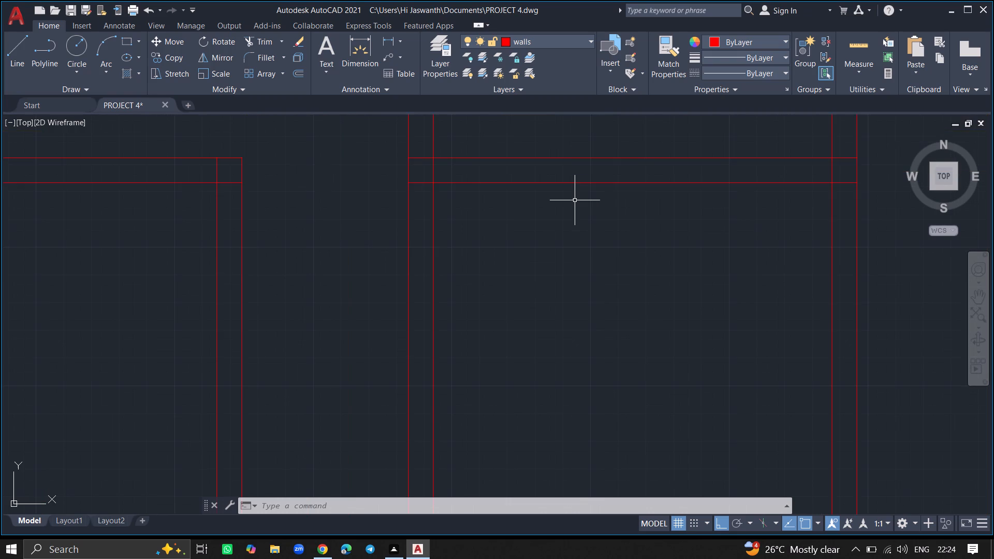
Offset the lower line of the lower-right room's top wall 8' downward into the room.
text(OFF)
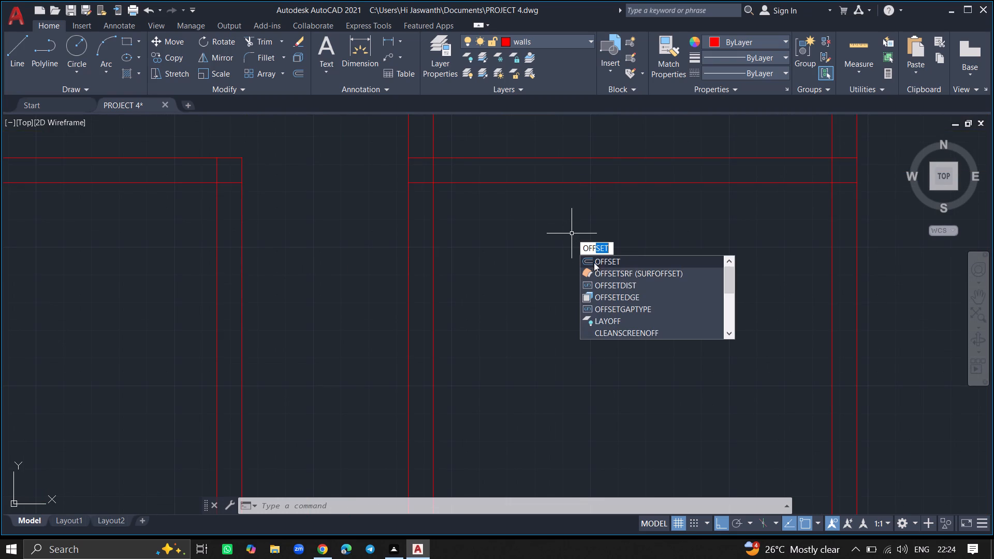
click(594, 262)
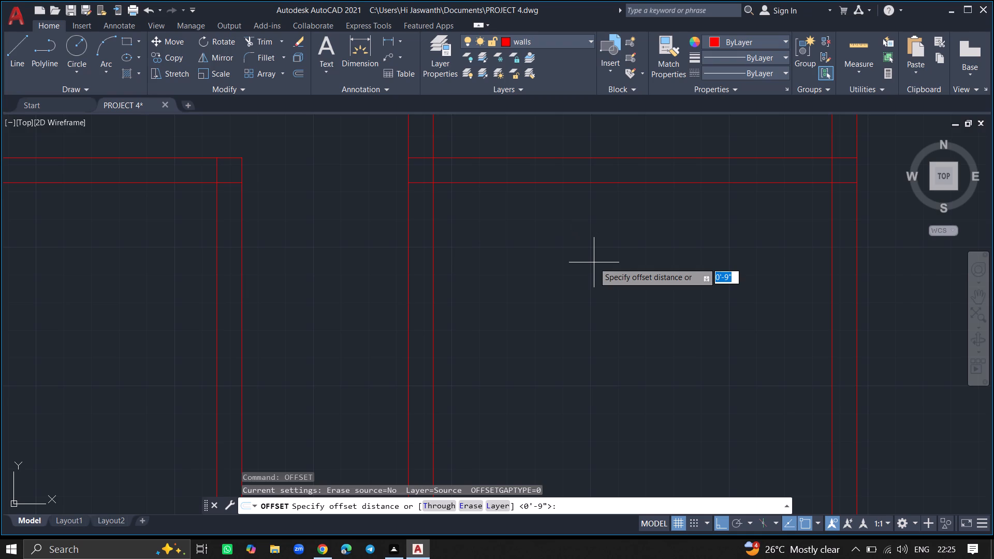
text(8')
key(Return)
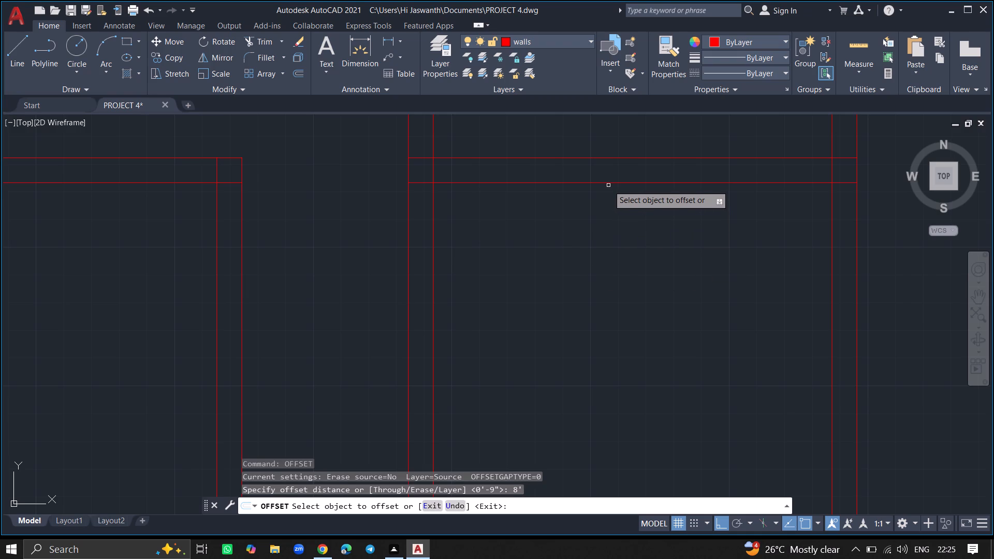
click(608, 184)
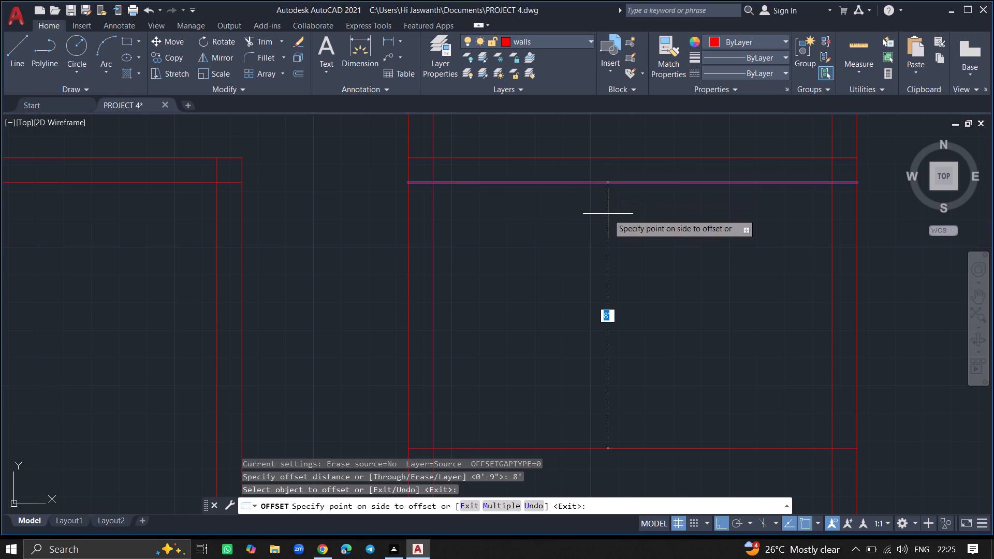
click(608, 214)
ctrl+scroll(608, 214, down, 4)
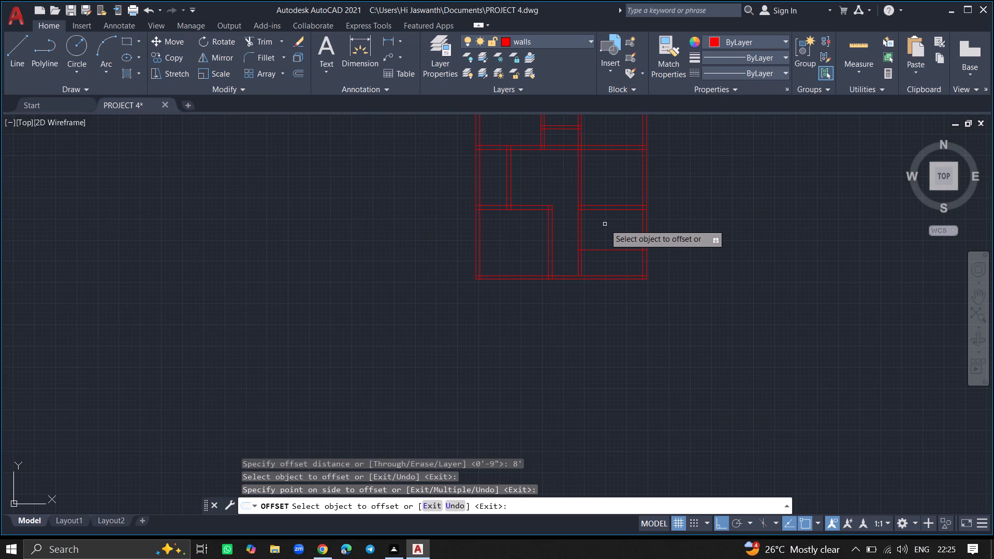
key(Return)
Offset the new horizontal line in the lower-right room 9" downward to form a wall.
ctrl+scroll(588, 267, up, 3)
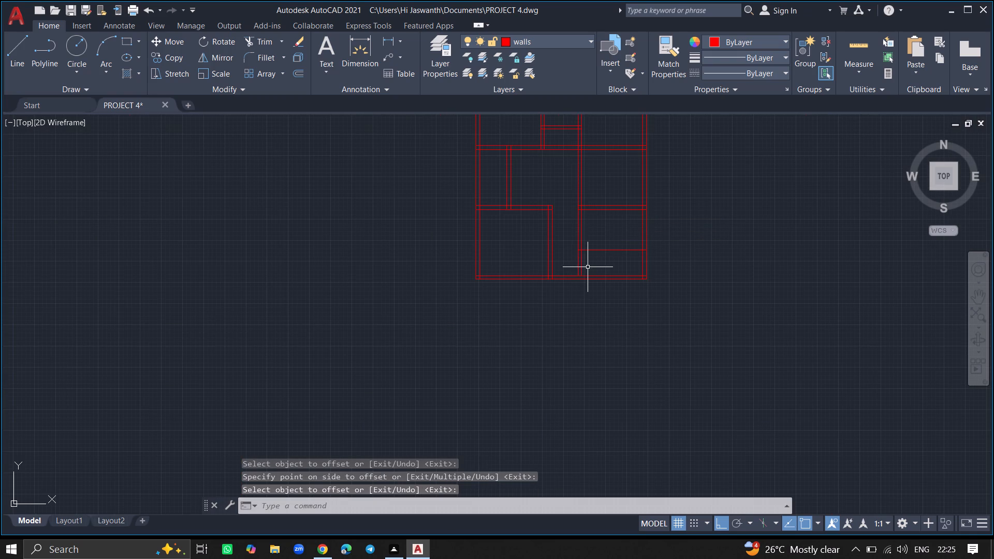
ctrl+scroll(588, 267, up, 1)
text(OFFSET)
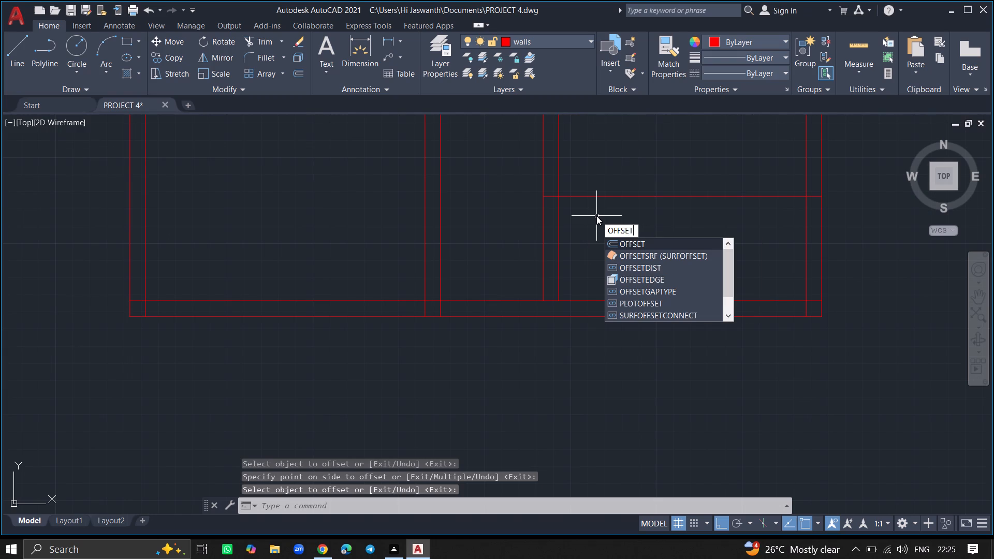
key(Return)
key(9)
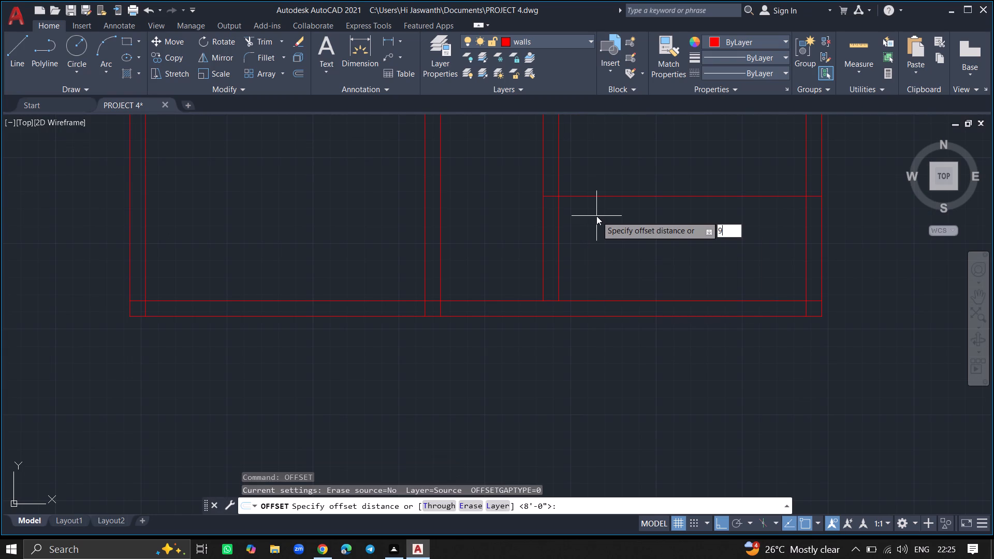
key(shift+quotedbl)
key(Return)
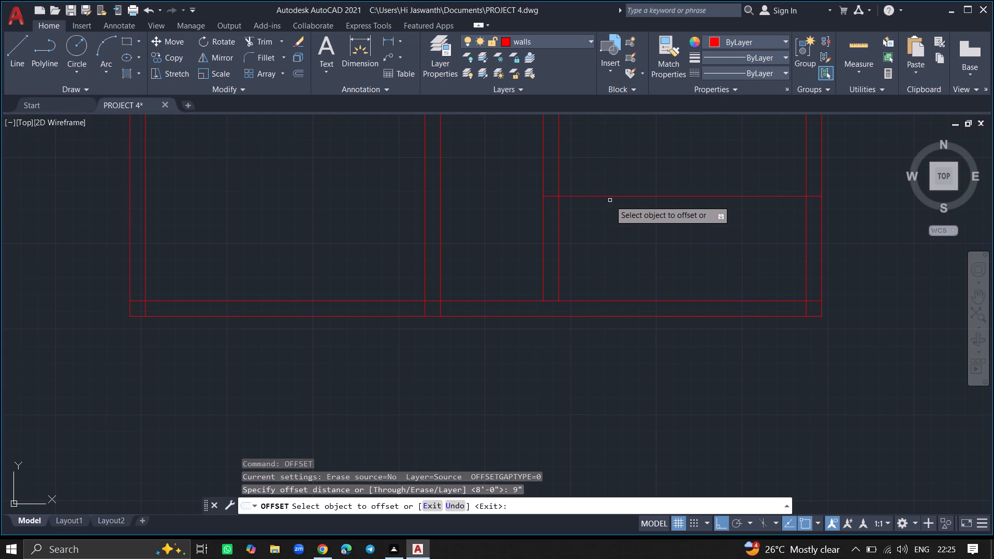
drag(609, 197, 609, 208)
click(609, 208)
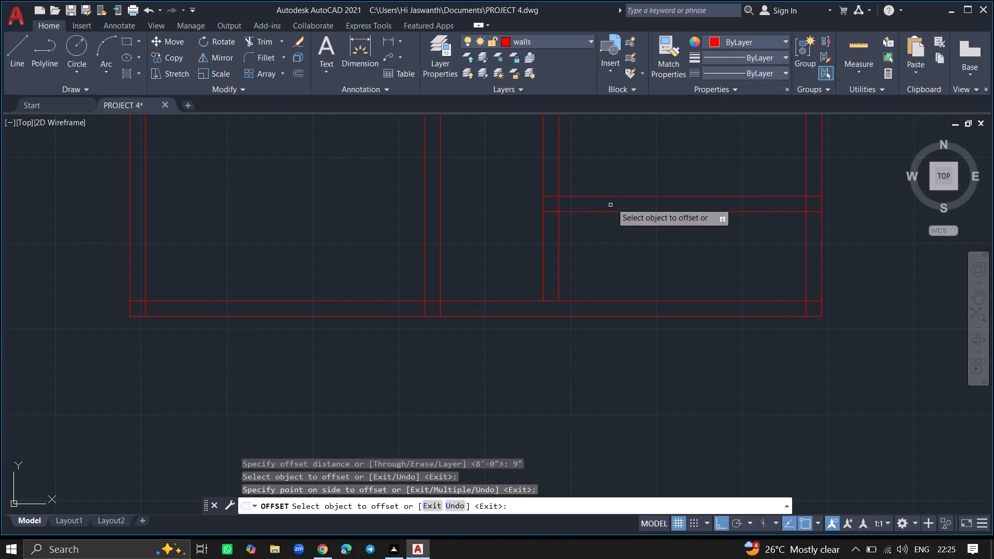
ctrl+scroll(627, 178, down, 3)
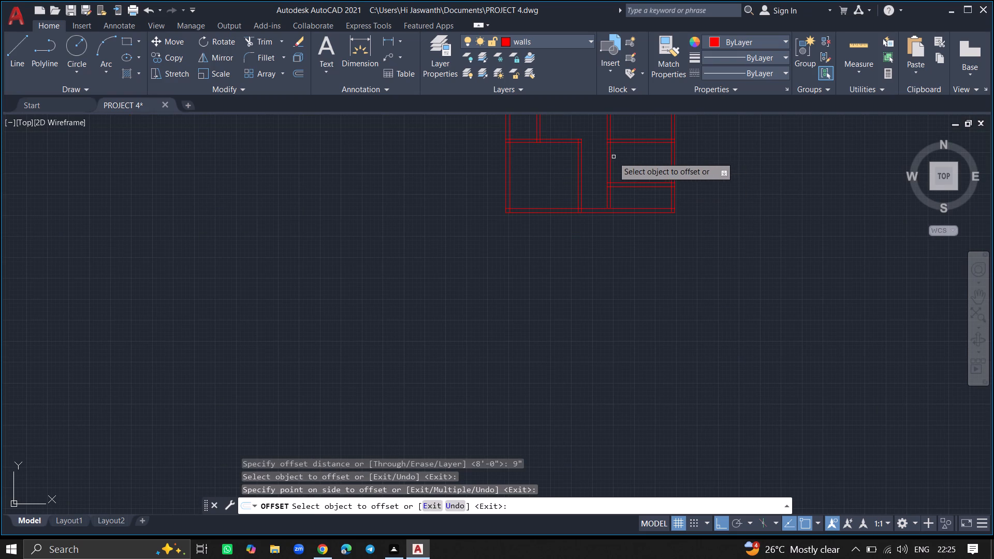
key(Return)
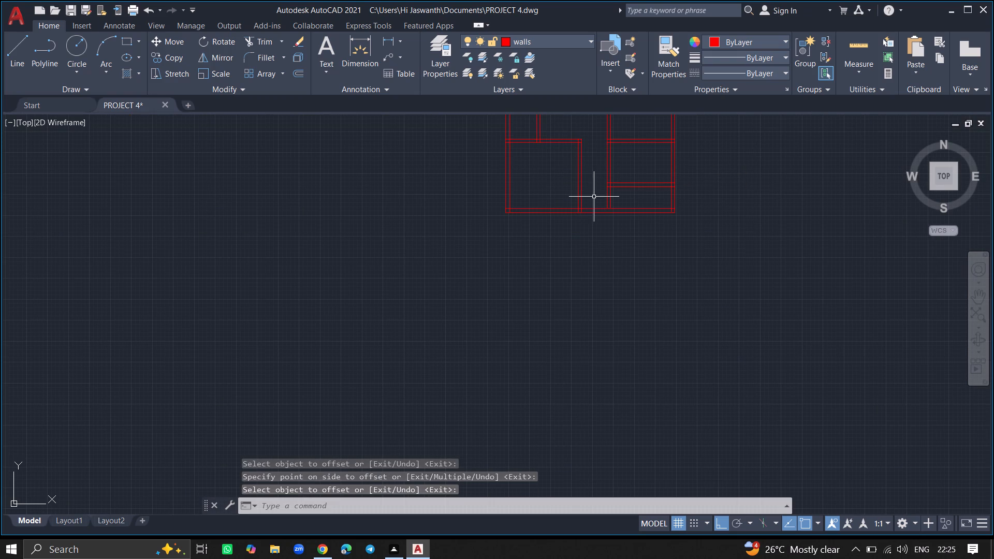
Offset the bottom outer wall's inner line 9' upward across the plan.
ctrl+scroll(592, 205, up, 2)
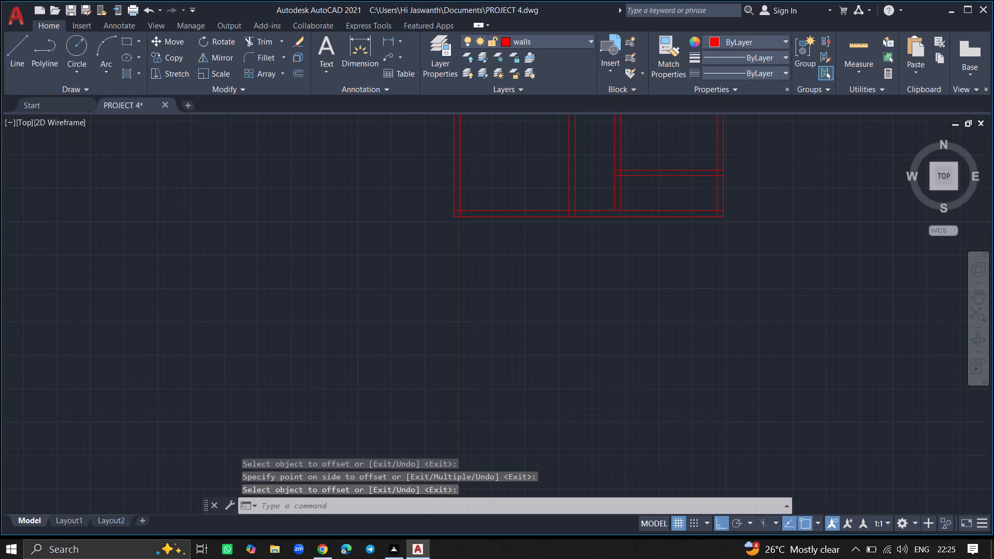
text(OFFSET)
key(Return)
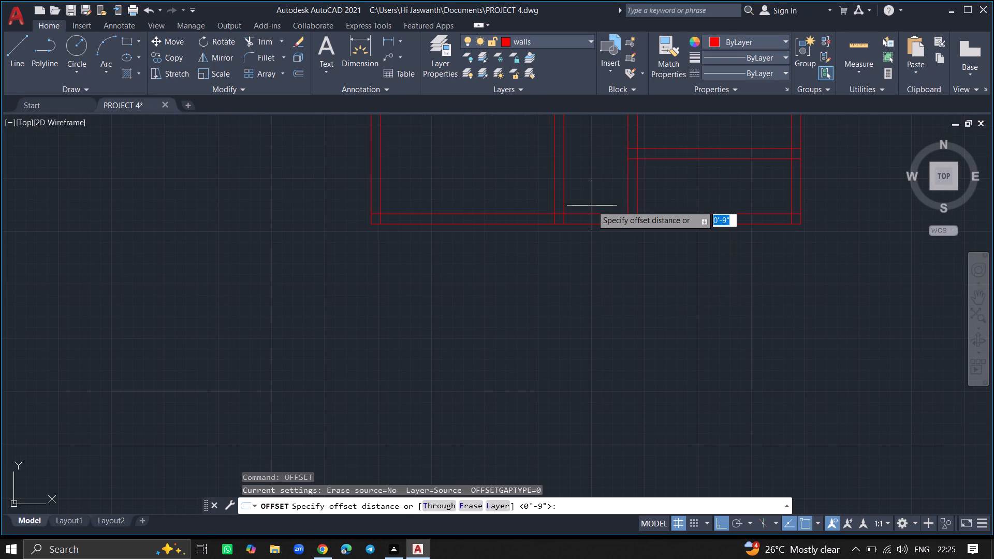
text(9')
key(Return)
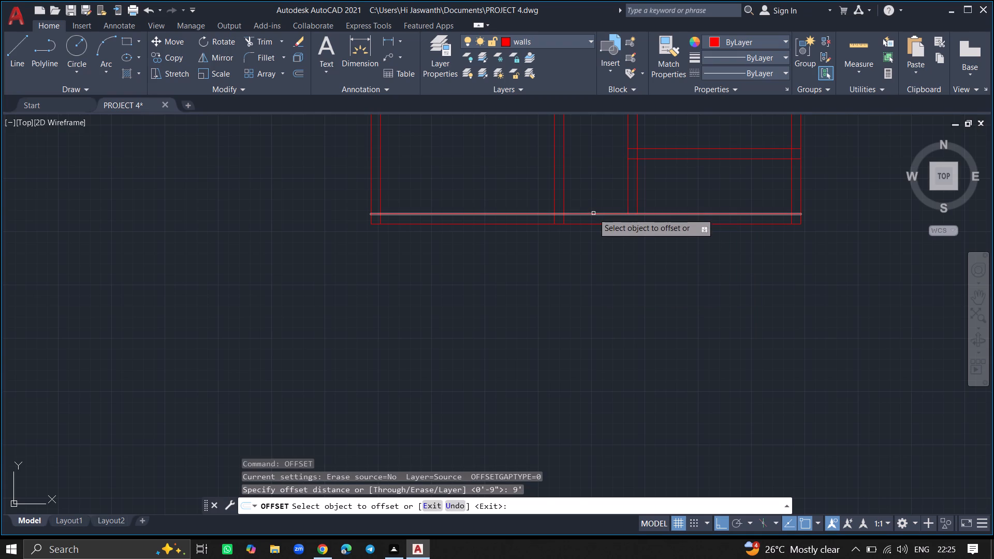
click(593, 213)
ctrl+scroll(583, 158, down, 2)
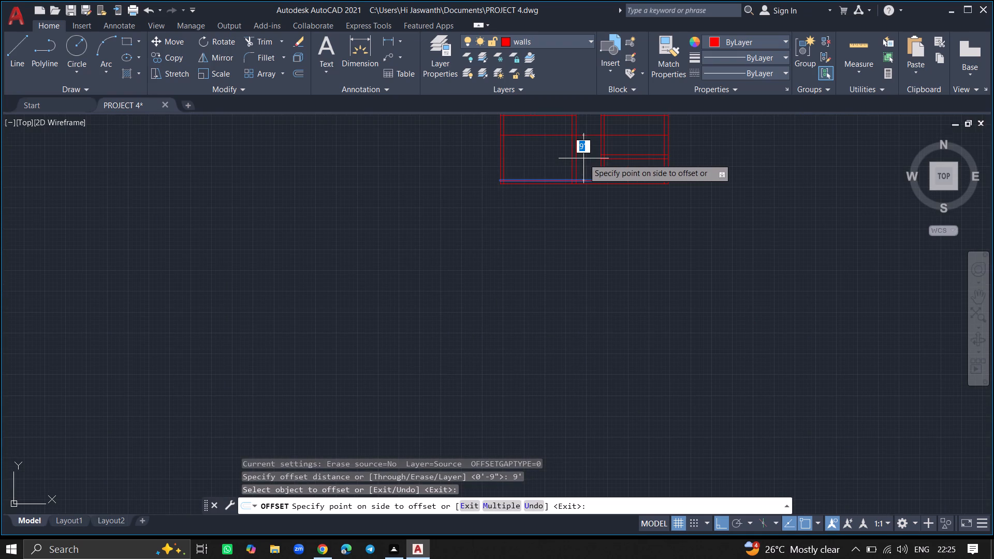
click(584, 153)
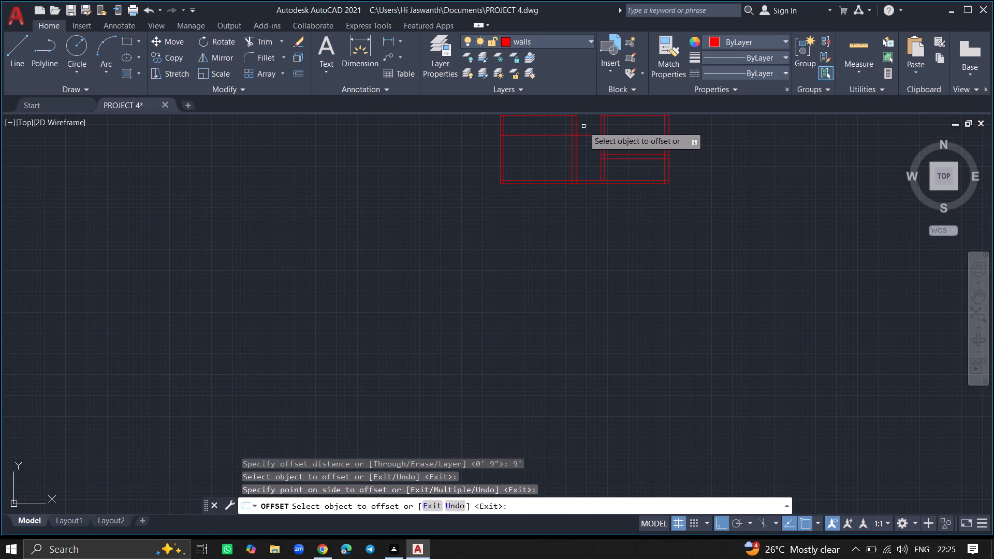
ctrl+scroll(583, 126, up, 5)
key(Return)
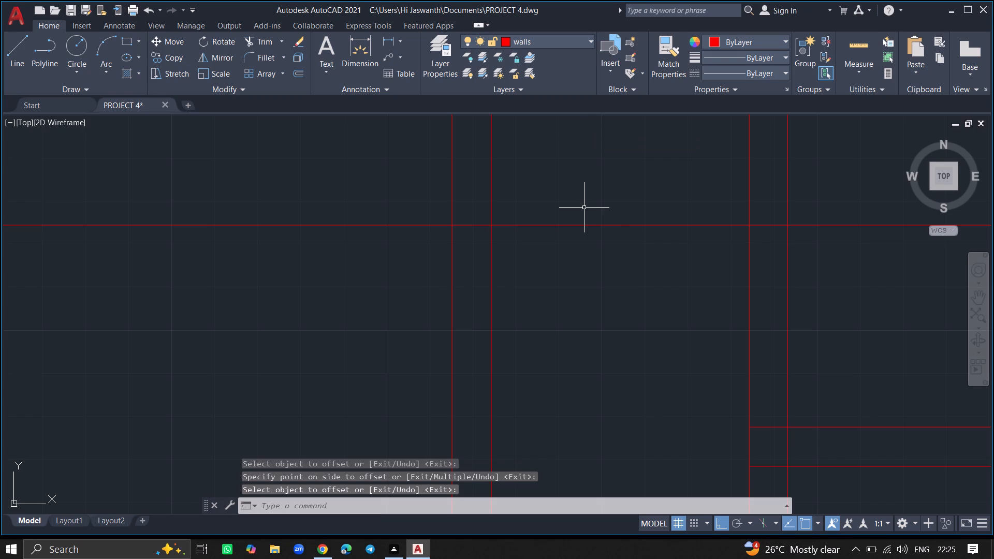
Offset the new full-width horizontal line 9" upward to form a wall.
text(OFF)
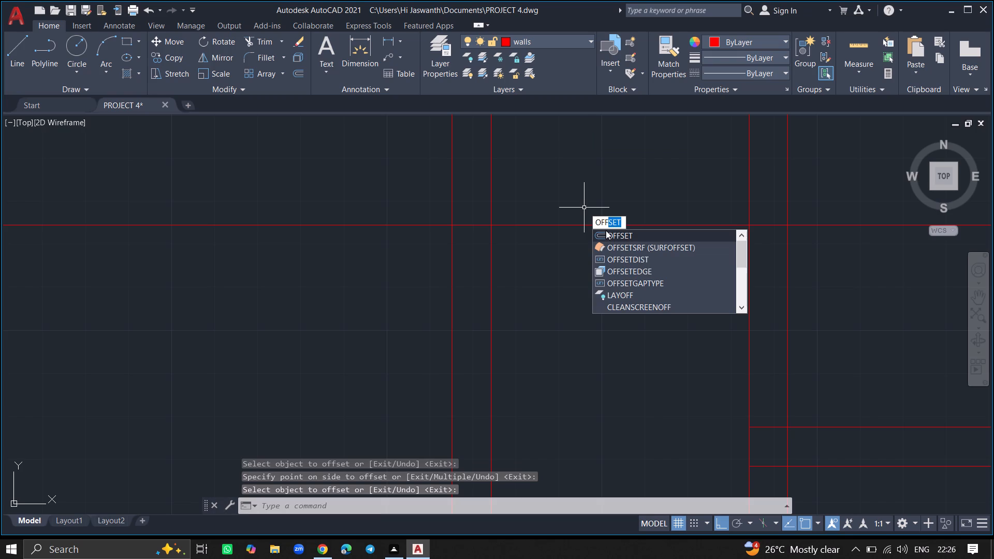
click(606, 231)
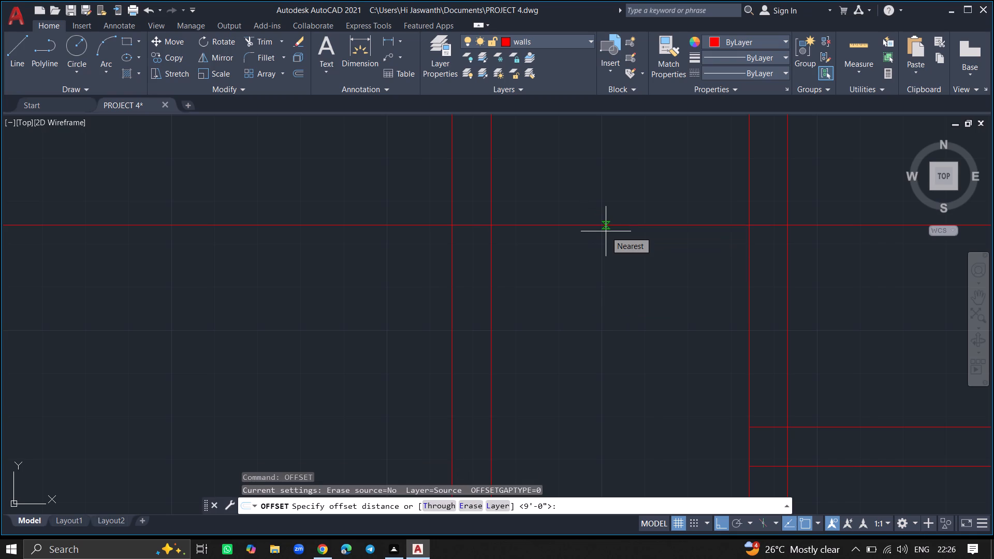
key(9)
key(shift+quotedbl)
key(Return)
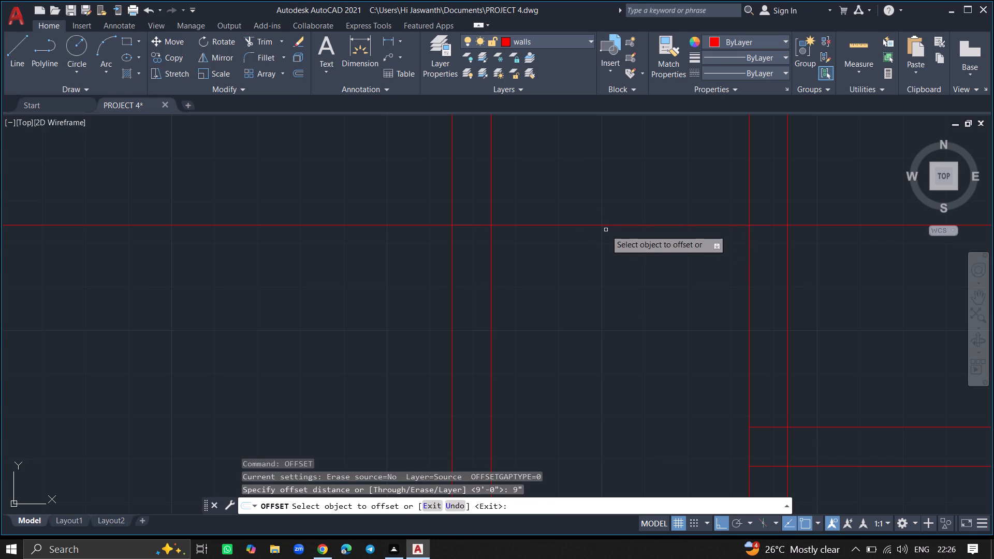
drag(606, 226, 601, 191)
click(601, 191)
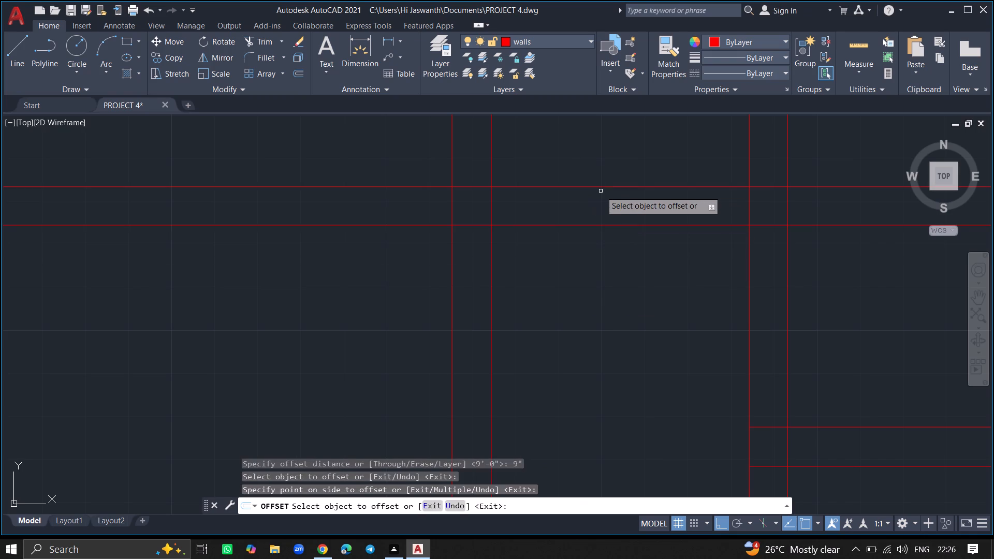
key(Return)
Trim both lines of the new full-width wall inside the lower-left room and within the left outer wall.
ctrl+scroll(601, 191, down, 4)
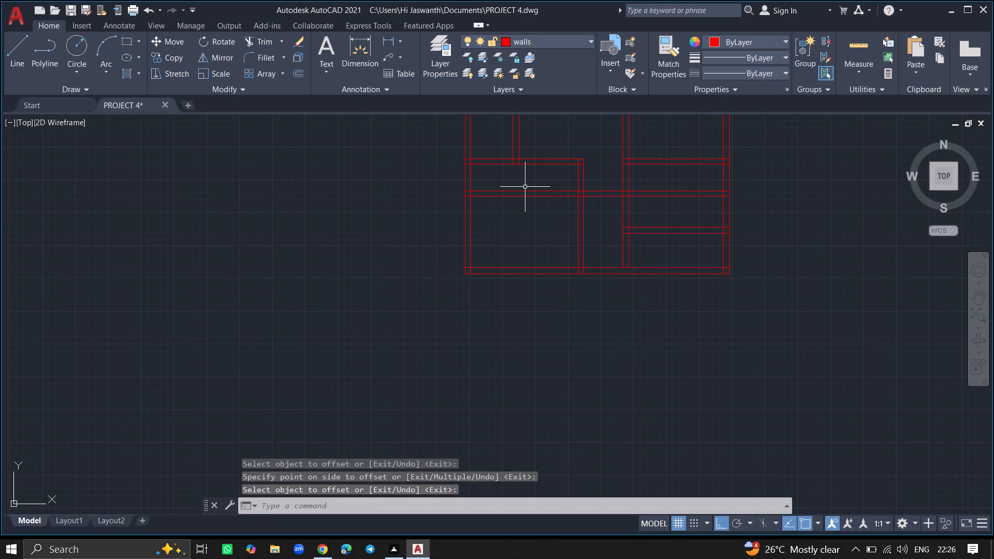
ctrl+scroll(525, 187, up, 2)
text(TRIM)
key(Return)
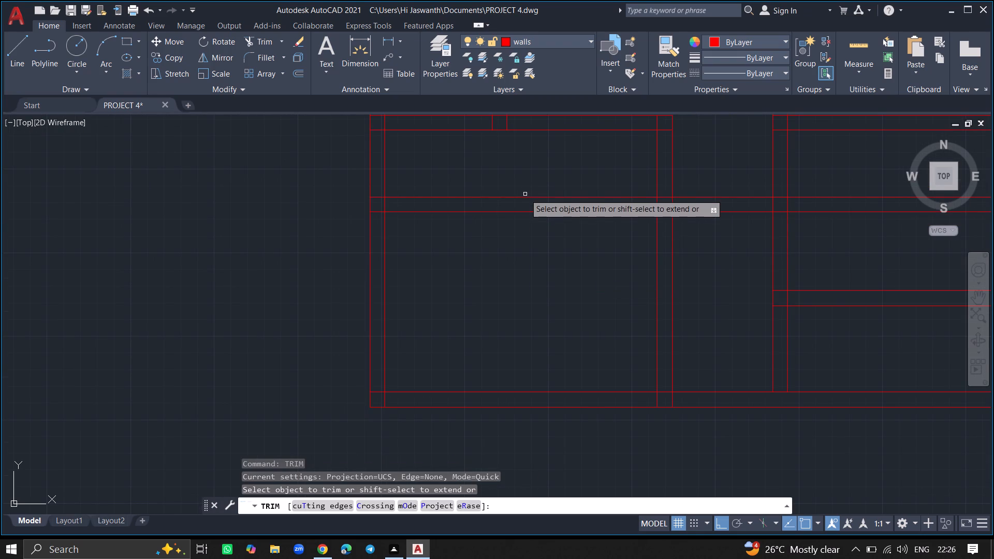
click(525, 198)
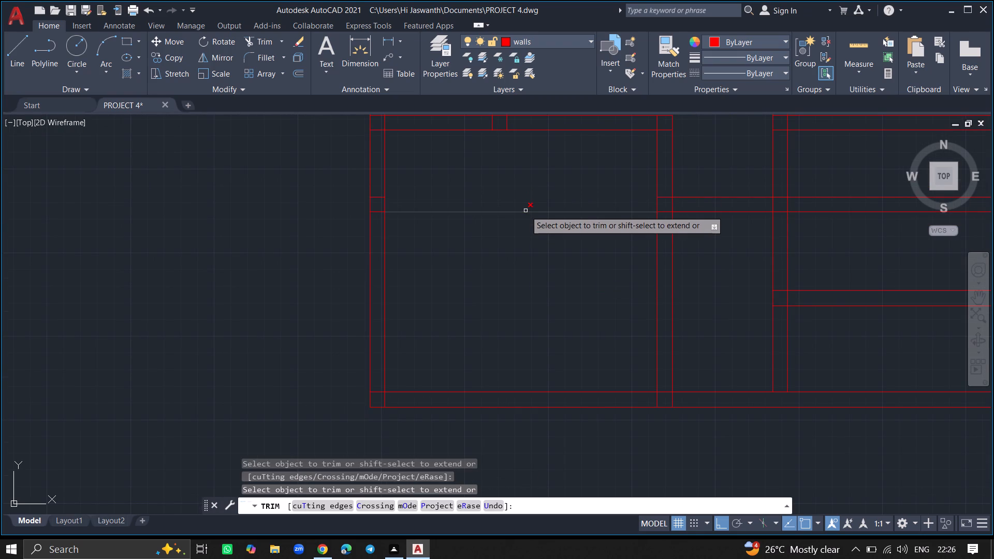
click(526, 214)
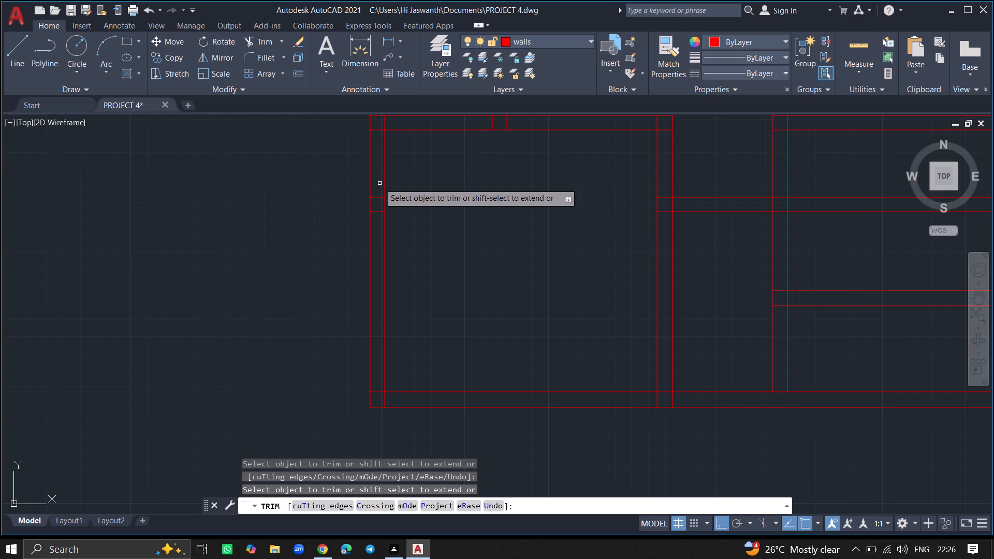
click(379, 198)
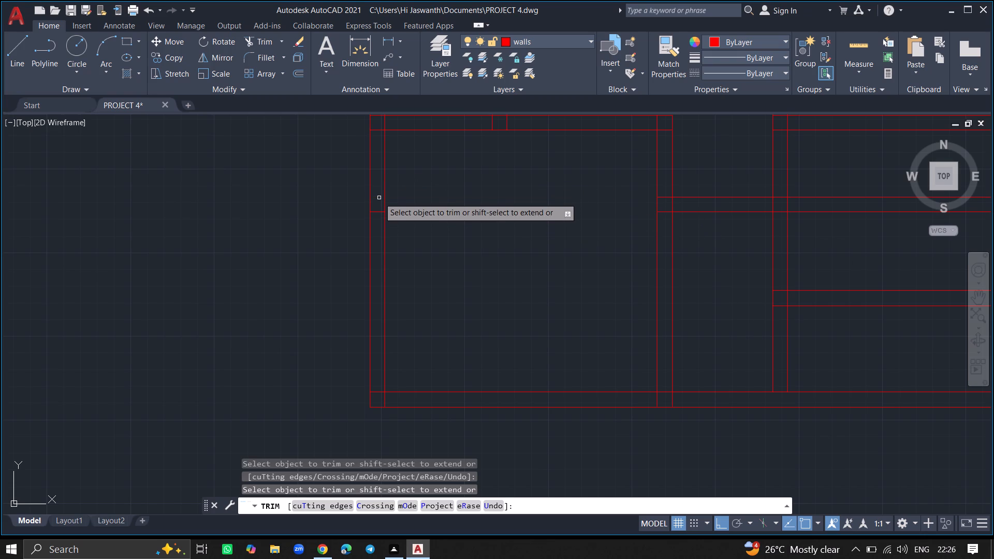
click(377, 212)
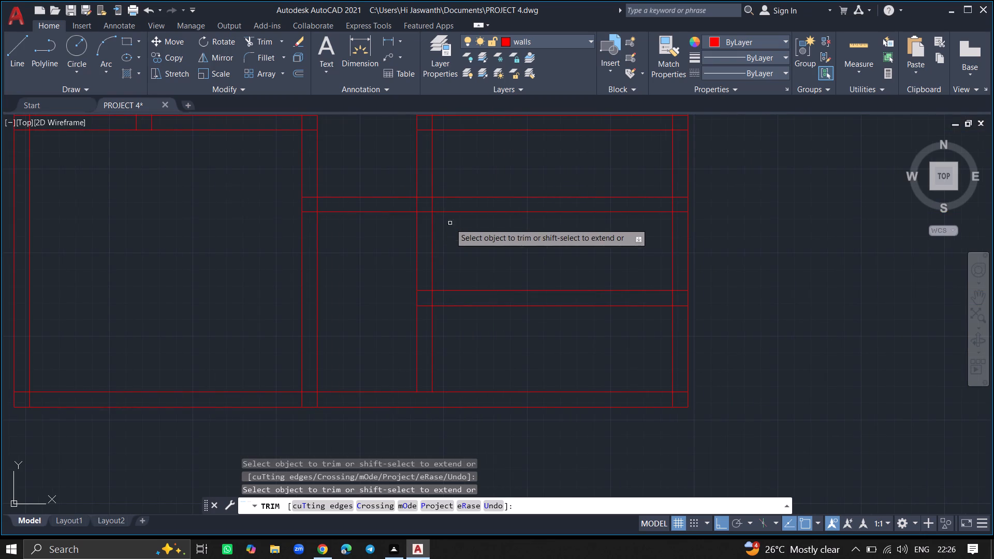
Trim both lines of the same wall inside the lower-right room and within the right outer wall, keeping the passage part.
click(499, 211)
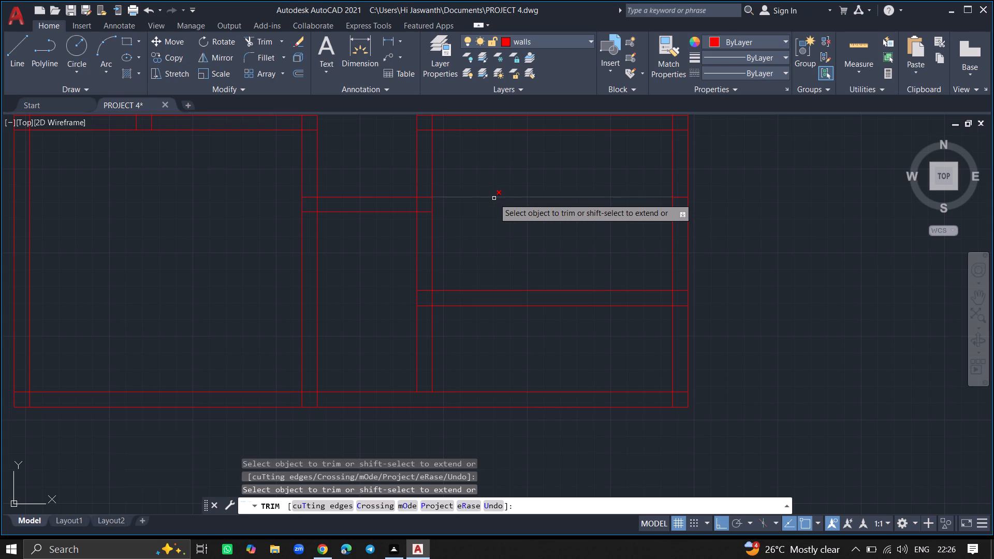
click(494, 198)
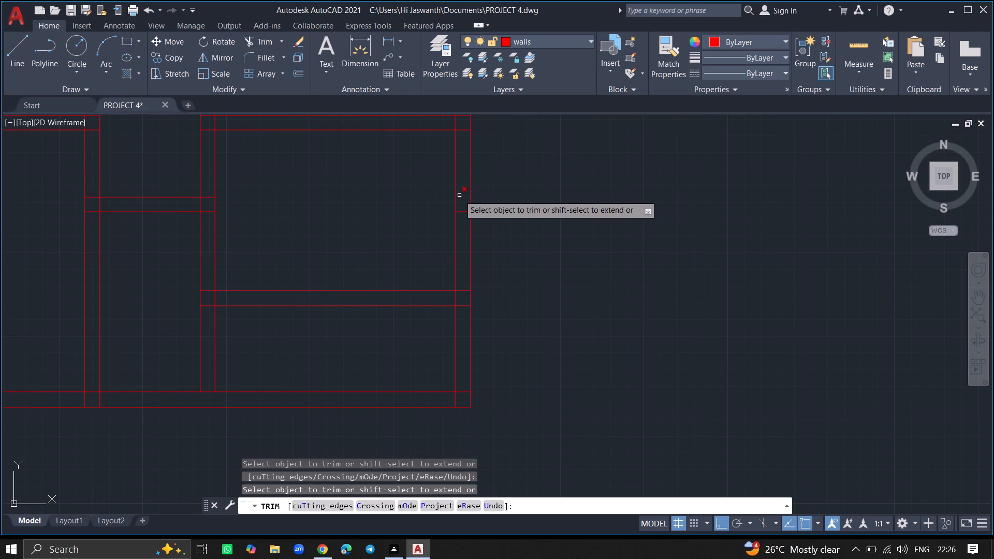
click(459, 195)
click(461, 212)
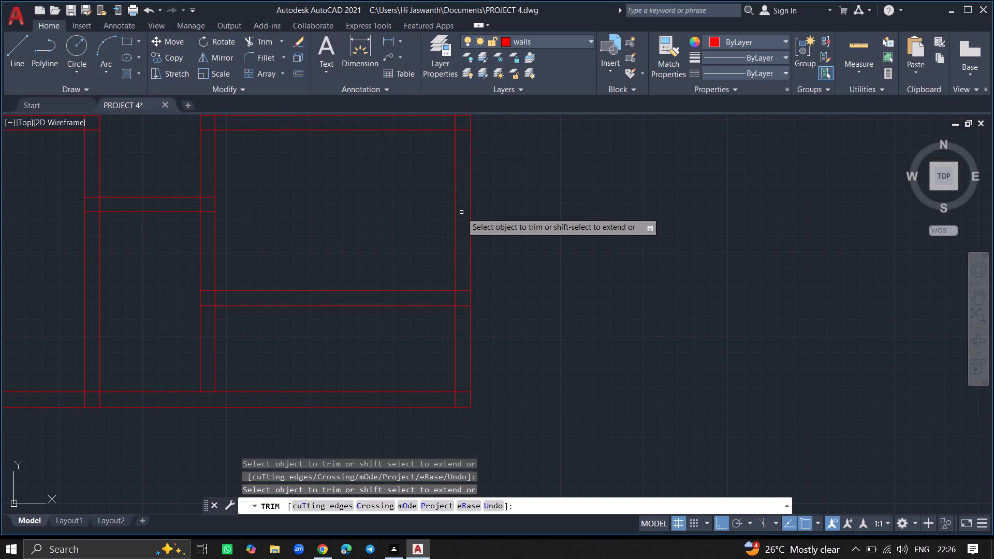
key(Return)
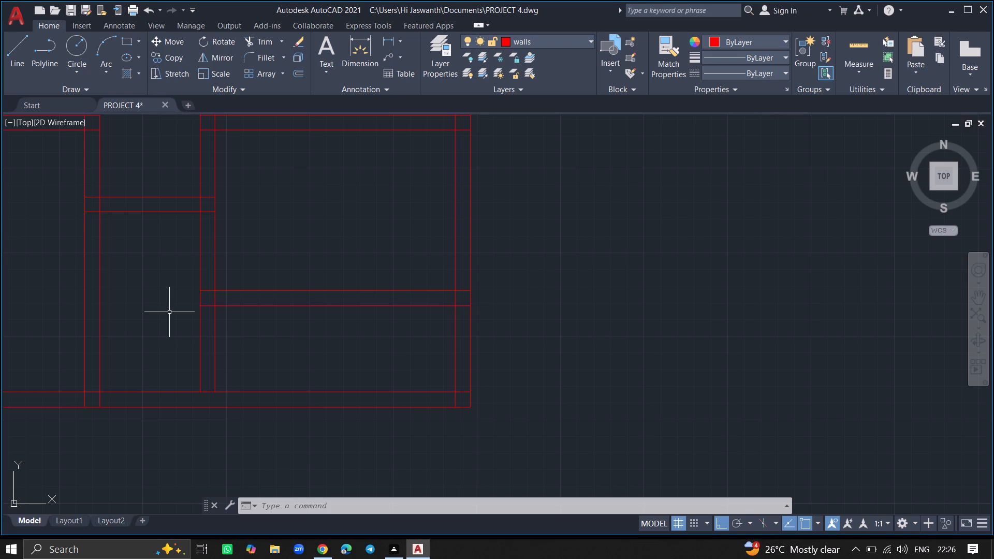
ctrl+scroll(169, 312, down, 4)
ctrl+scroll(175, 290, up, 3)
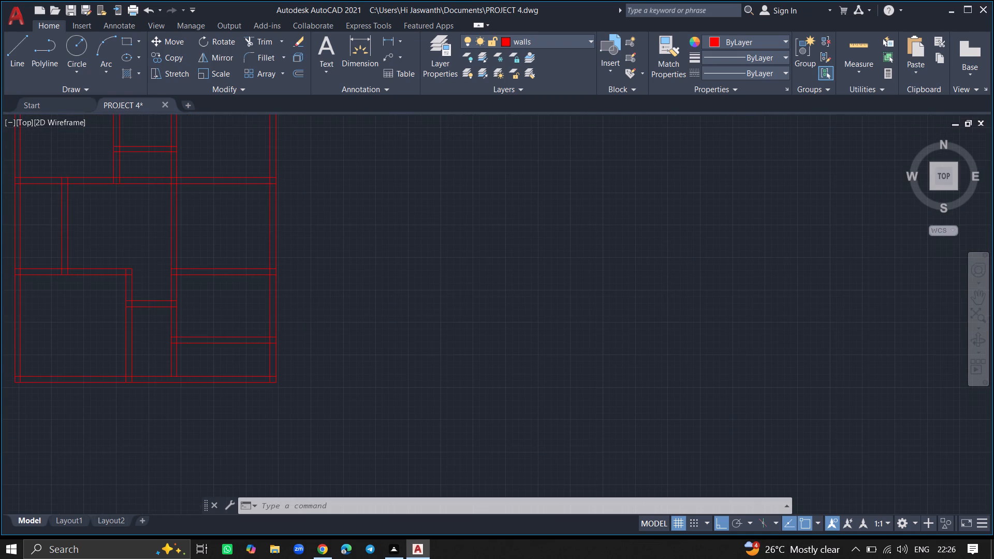
Trim both lines of the passage's right vertical wall between the middle-right room's bottom wall and the short wall across the passage.
ctrl+scroll(175, 290, up, 2)
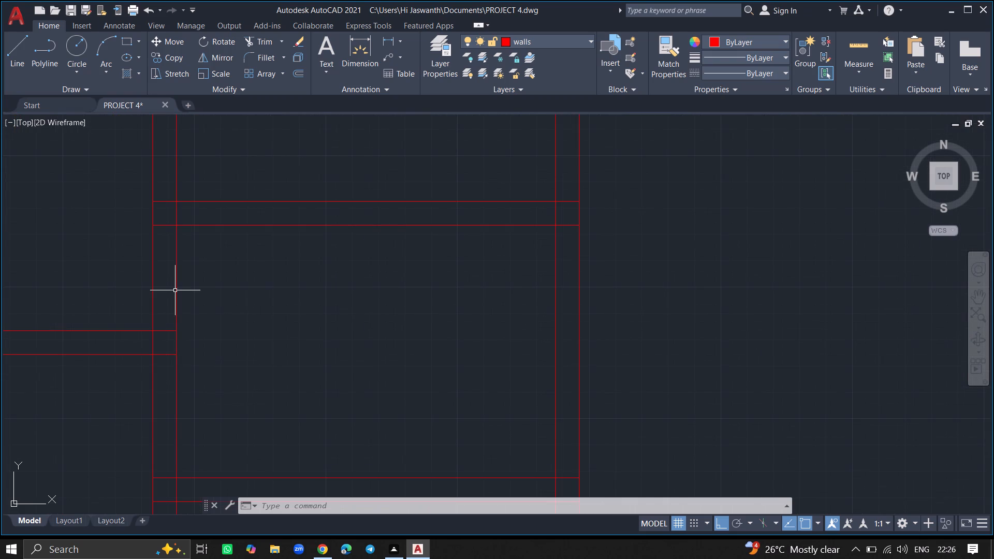
text(TRIM)
key(Return)
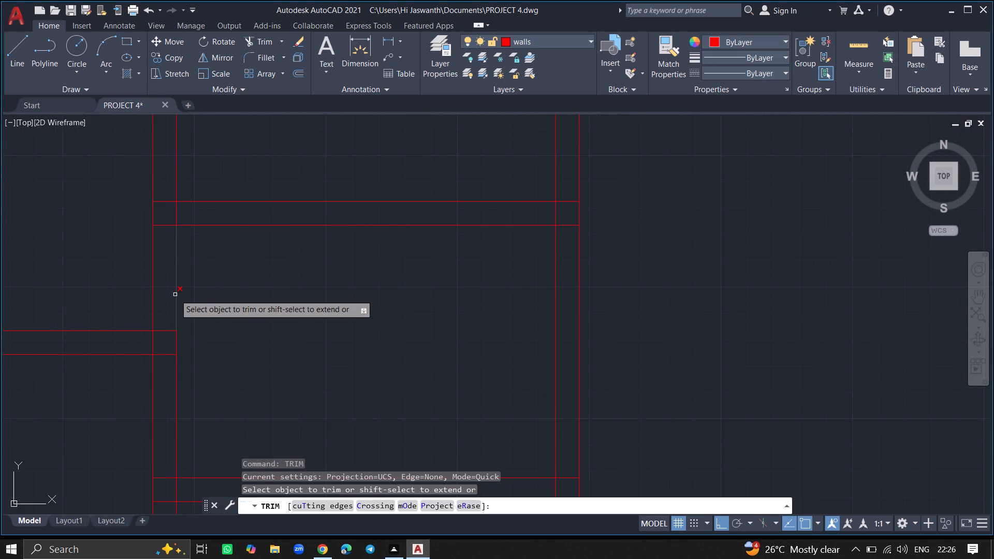
click(176, 295)
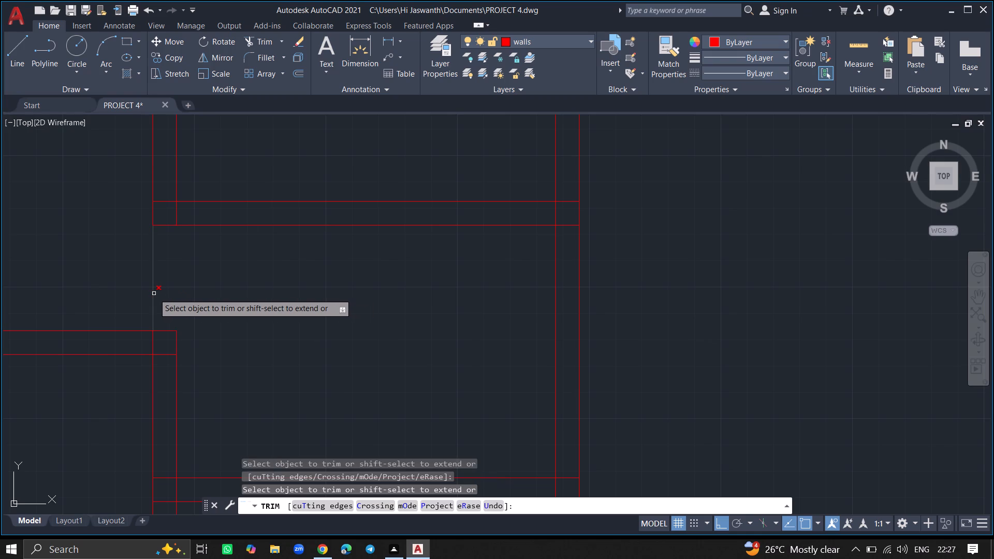
click(154, 293)
key(Return)
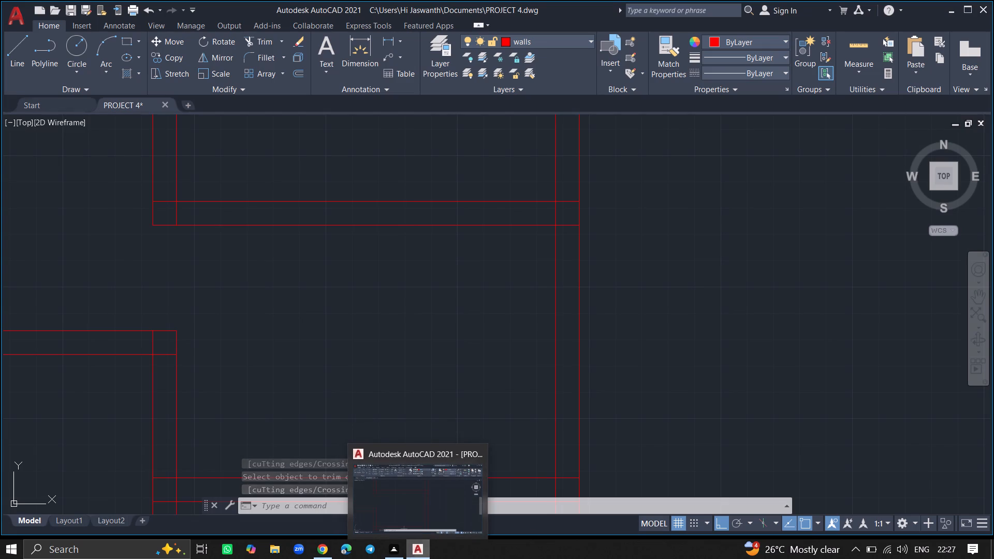
Make doors the current layer.
ctrl+scroll(495, 379, down, 3)
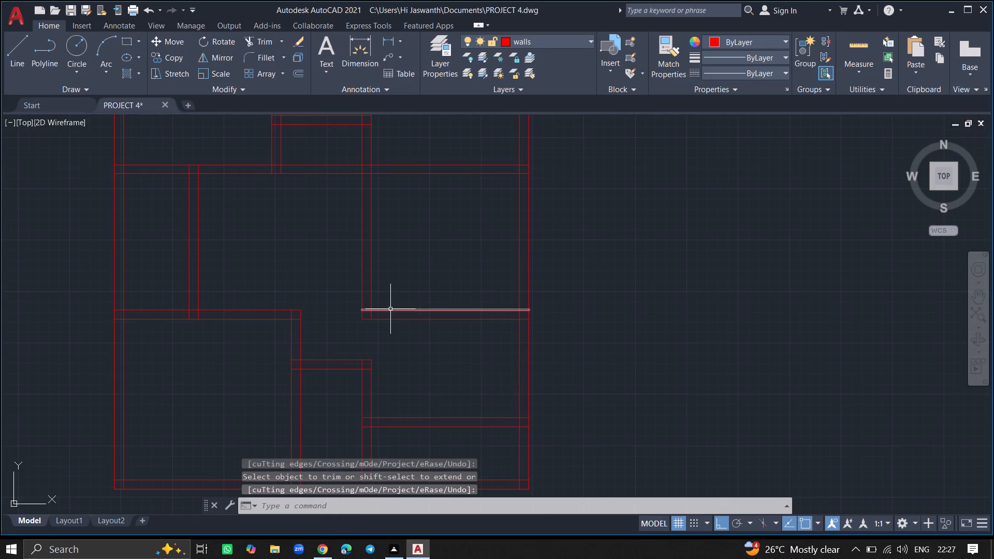
ctrl+scroll(390, 309, down, 3)
ctrl+scroll(351, 268, up, 3)
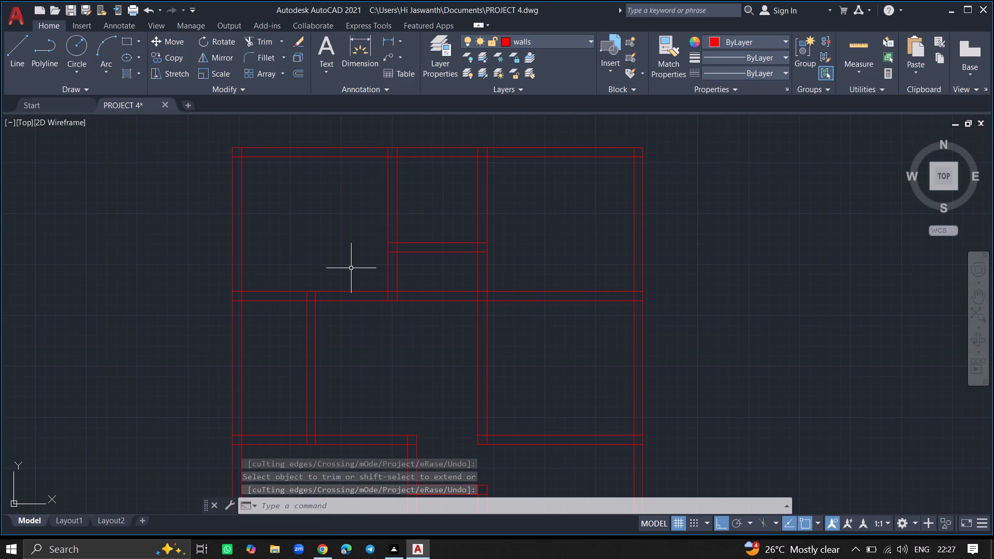
ctrl+scroll(351, 268, down, 1)
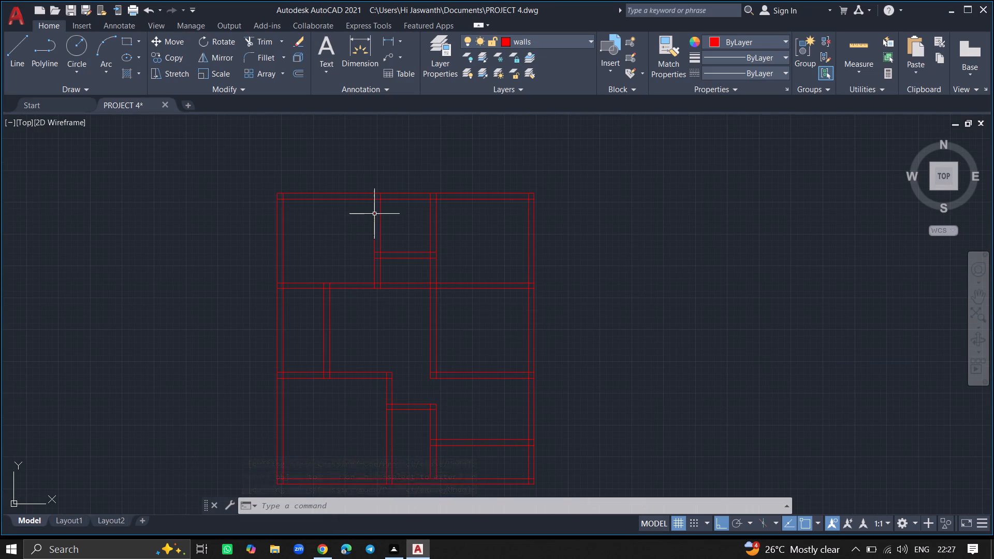
click(435, 61)
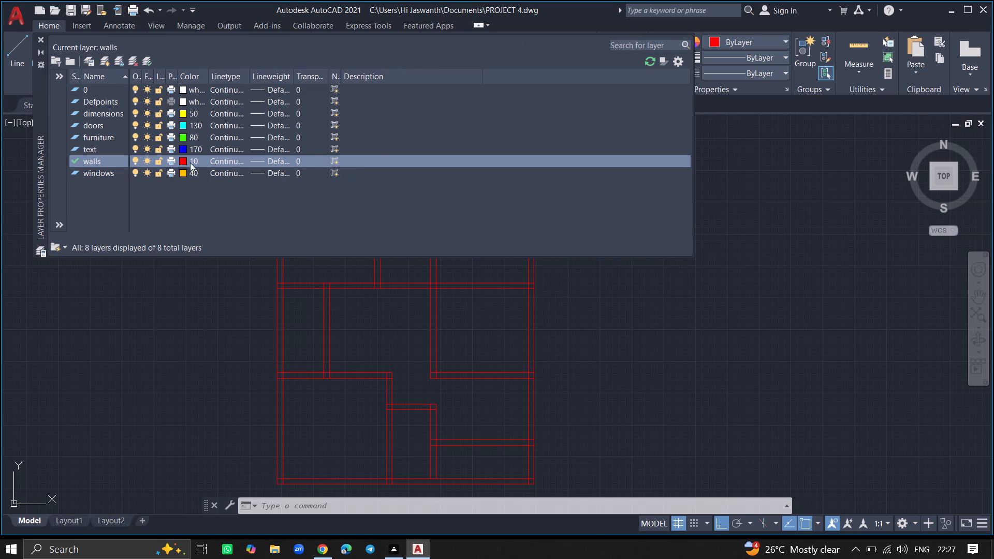
double_click(97, 124)
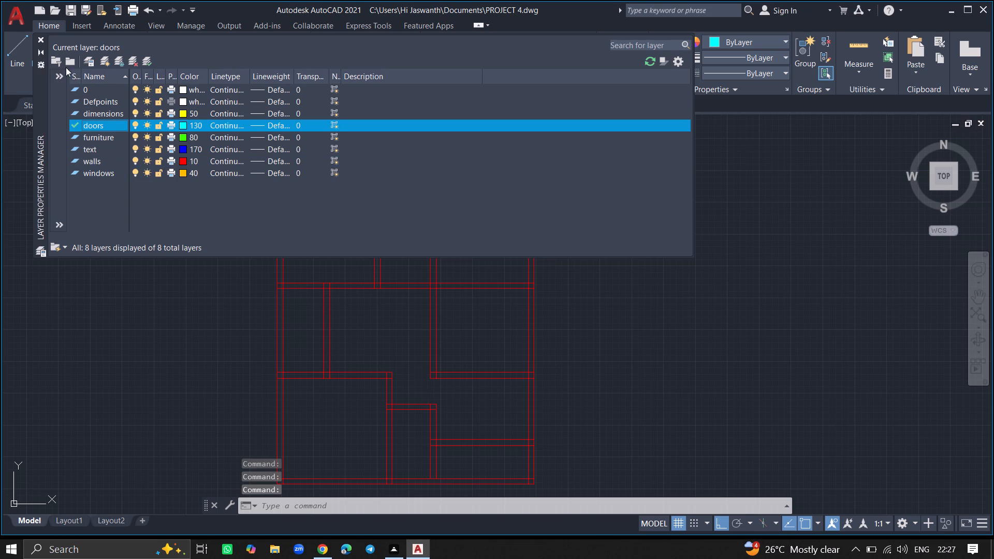
click(42, 39)
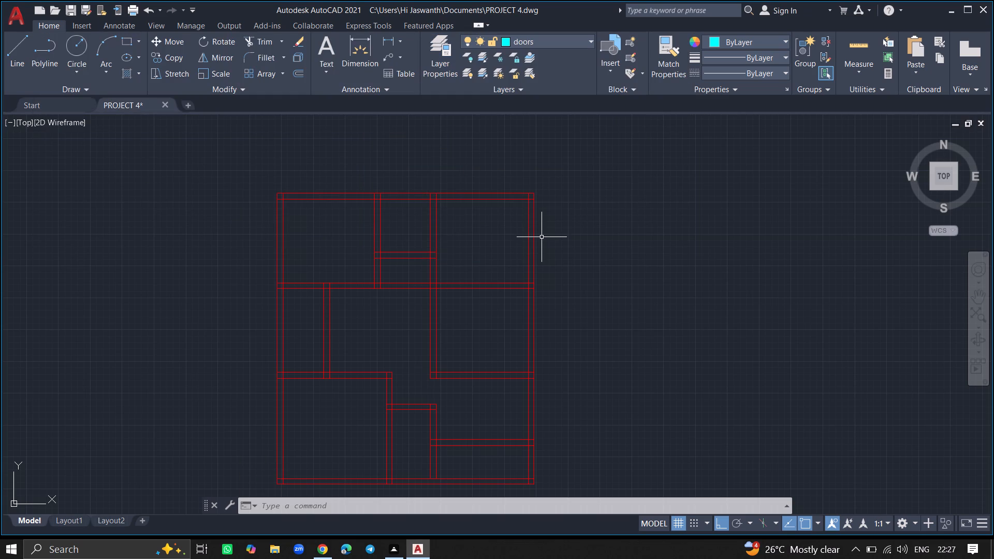
Insert the Door - Imperial block from the architectural tool palette beside the plan and set its opening angle to Open 90º.
key(ctrl+3)
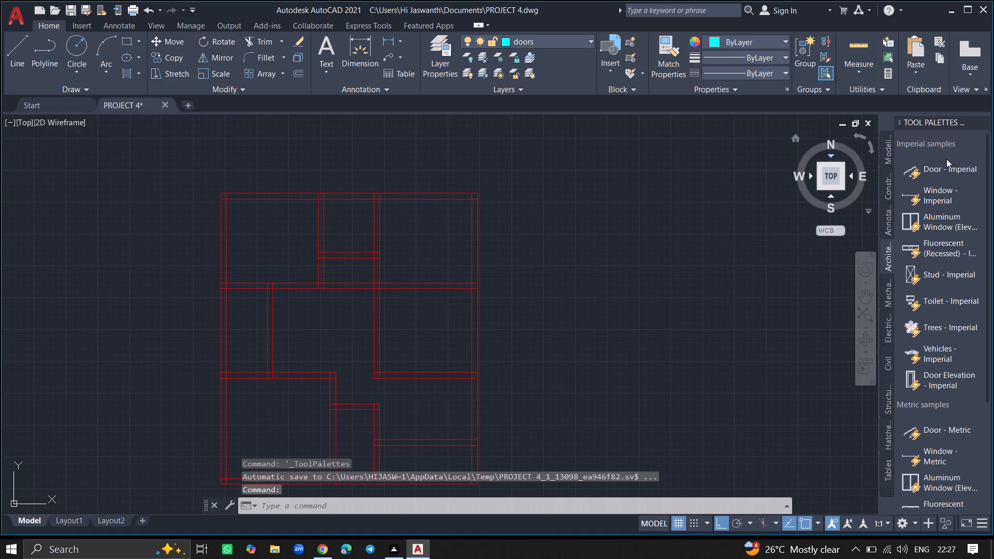
click(946, 167)
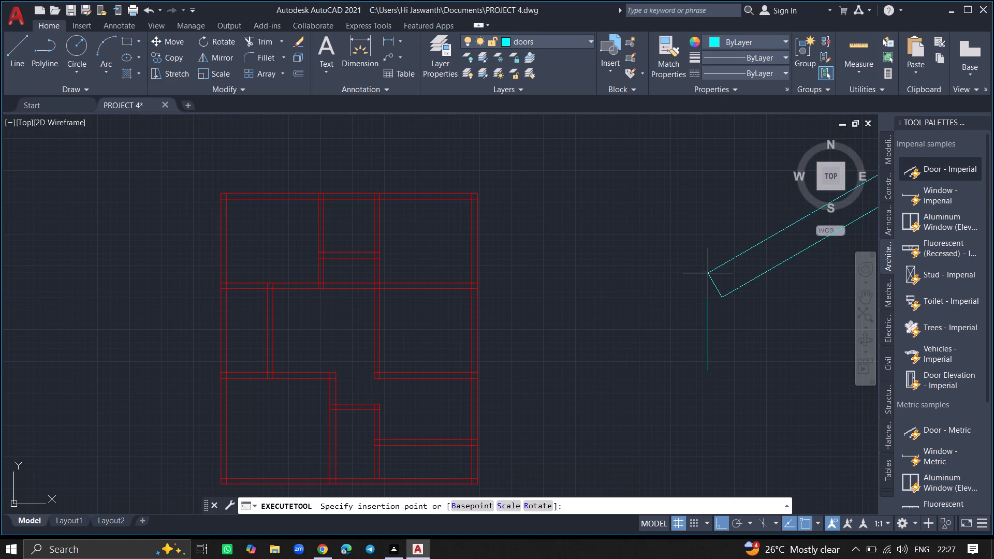
click(557, 325)
click(557, 325)
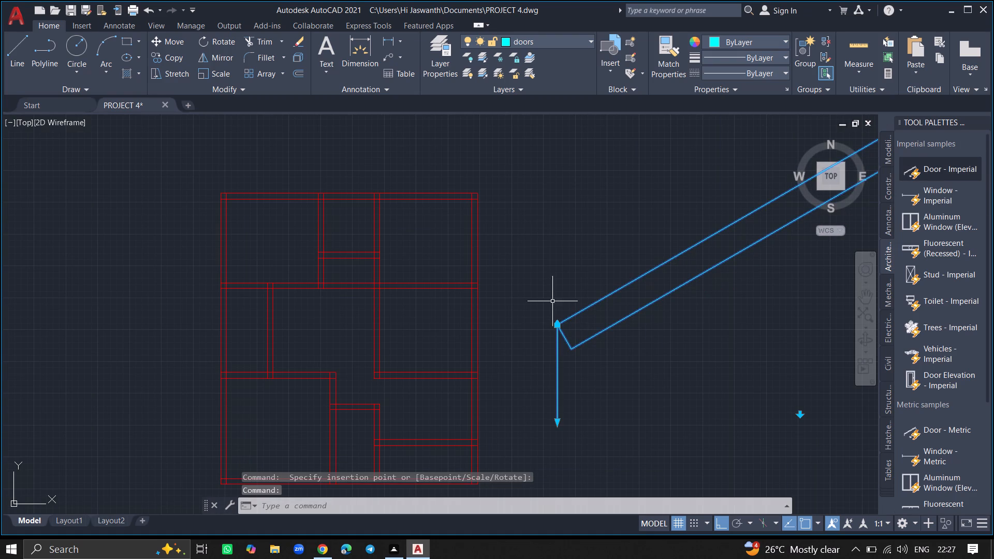
ctrl+scroll(545, 267, down, 4)
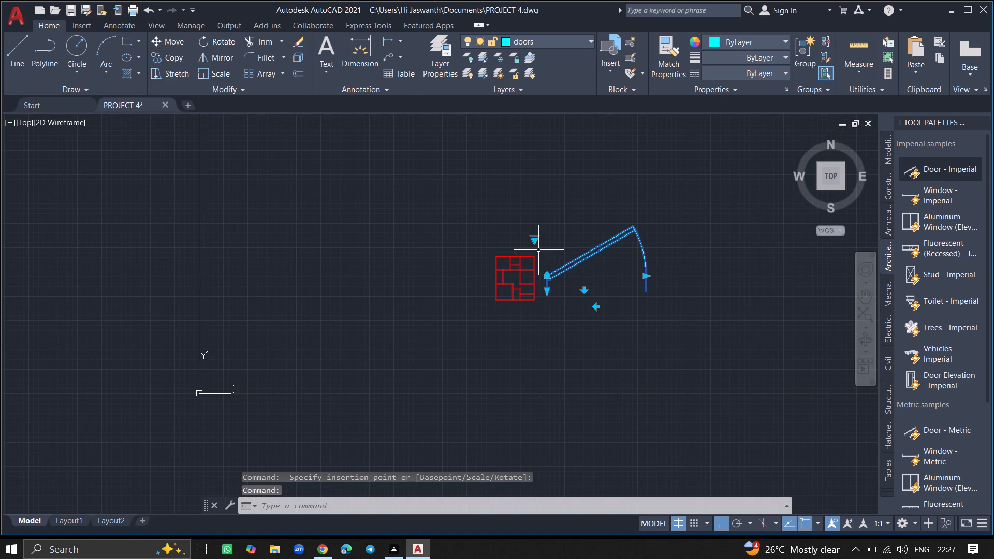
click(535, 240)
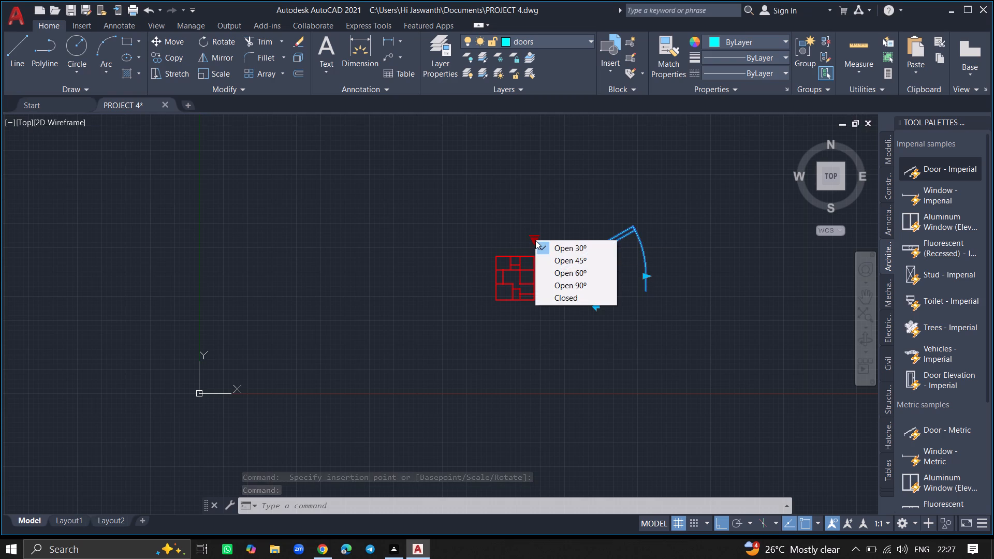
click(549, 282)
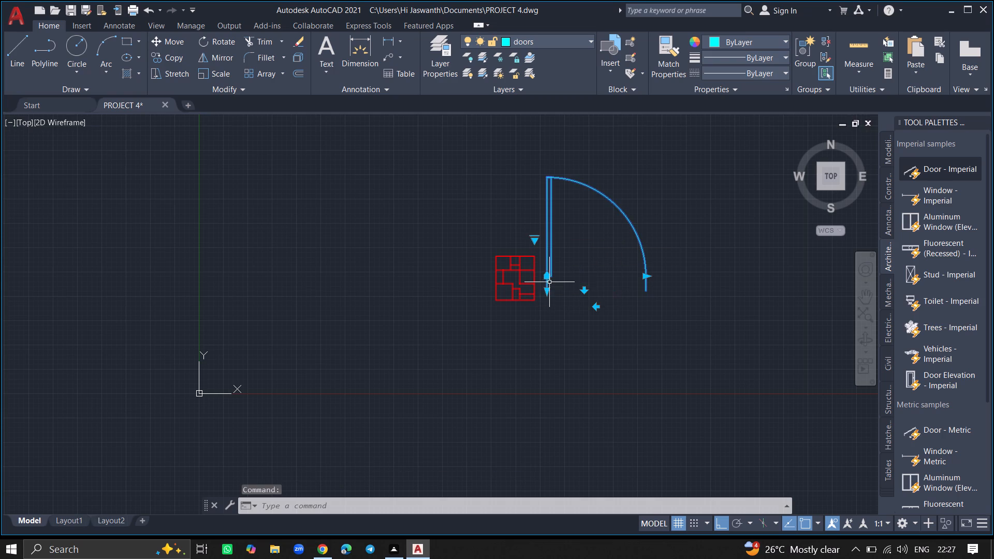
key(Escape)
Scale the door block down freehand from the leaf's midpoint until its leaf is about 3'-2" long.
click(549, 276)
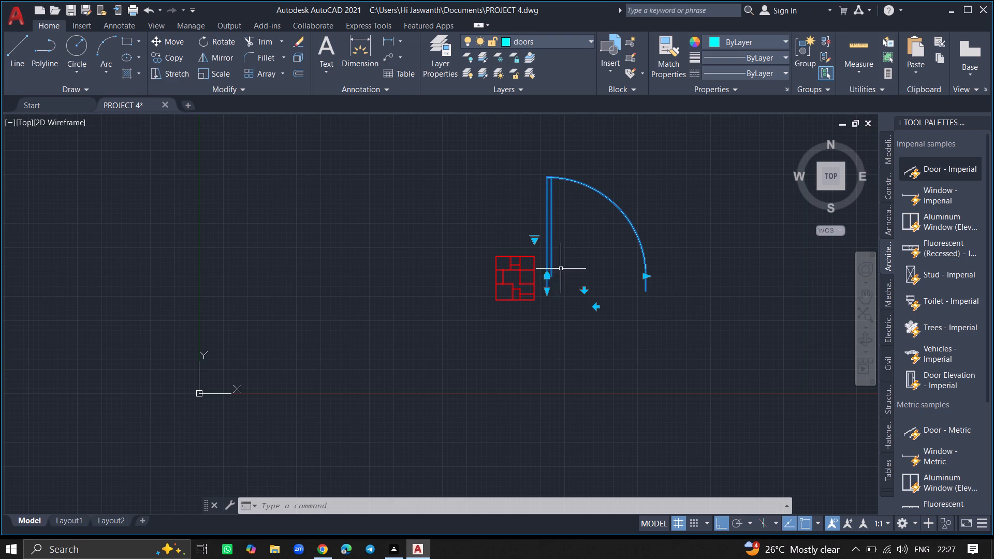
text(SC)
key(Return)
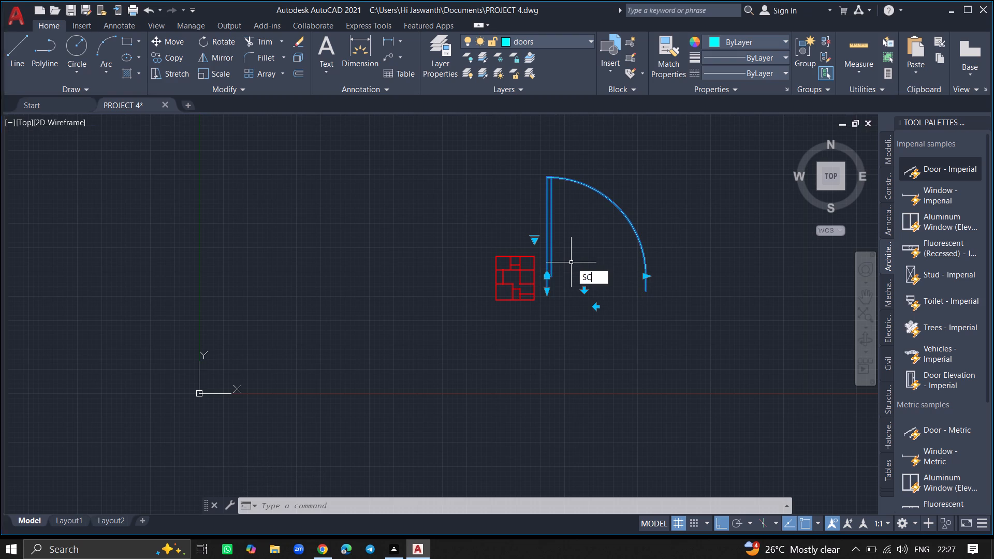
click(549, 229)
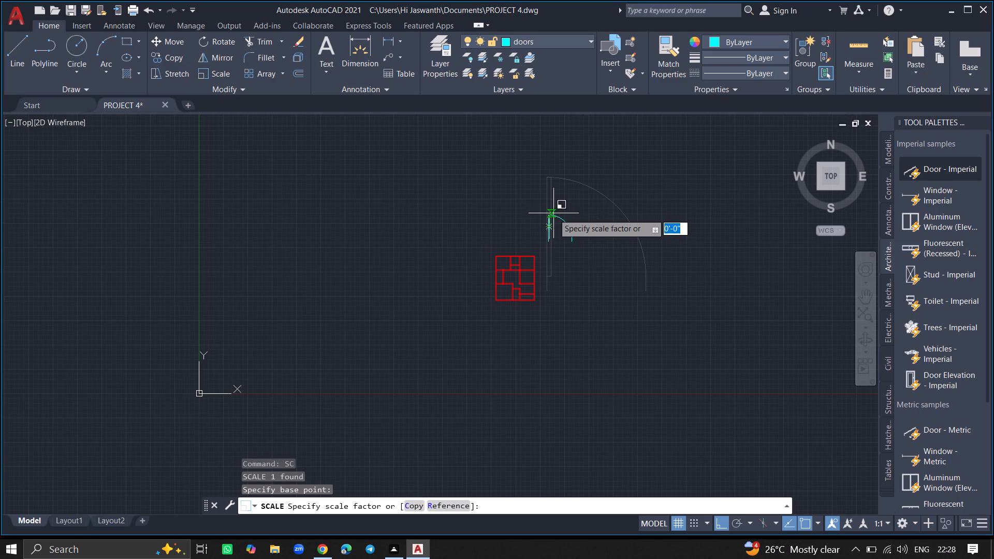
ctrl+scroll(552, 218, up, 3)
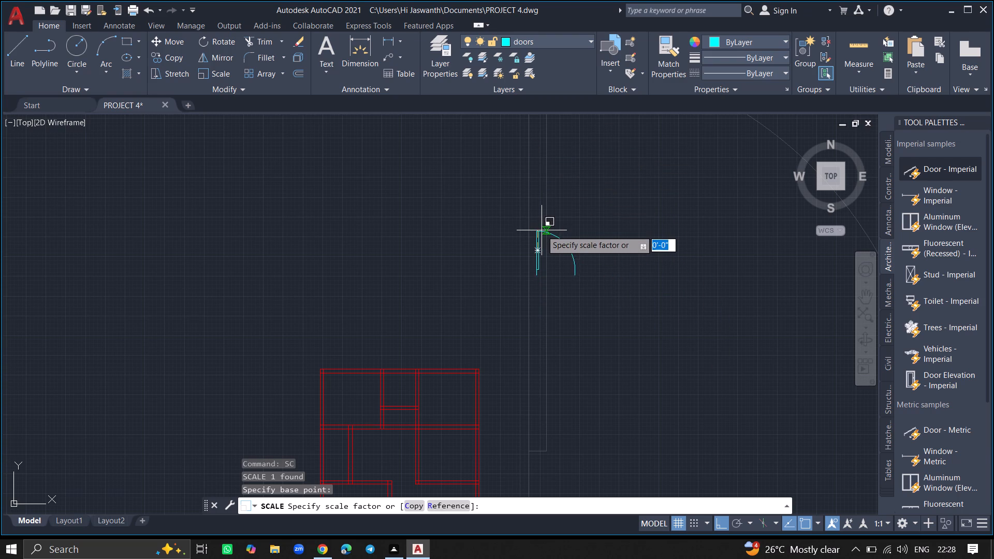
ctrl+scroll(542, 234, up, 1)
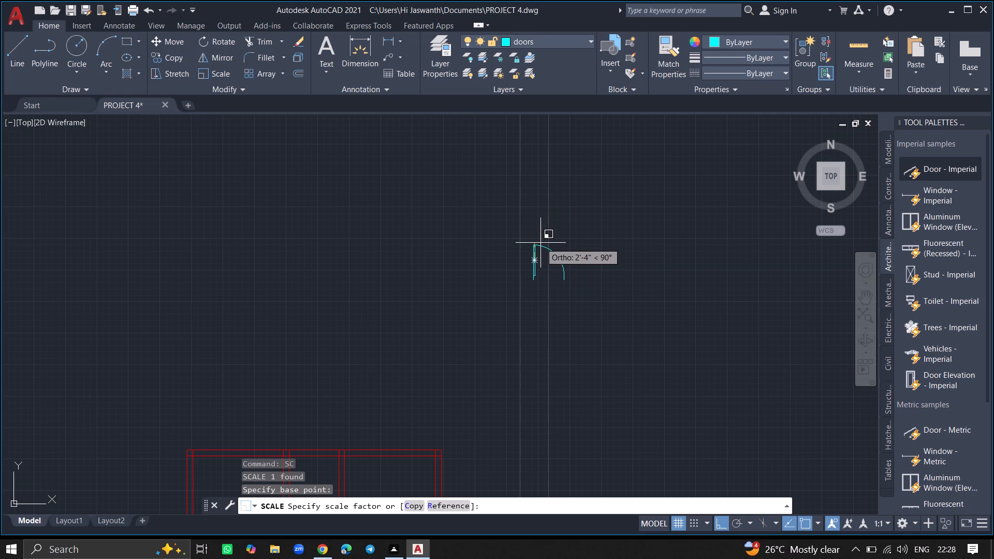
click(540, 246)
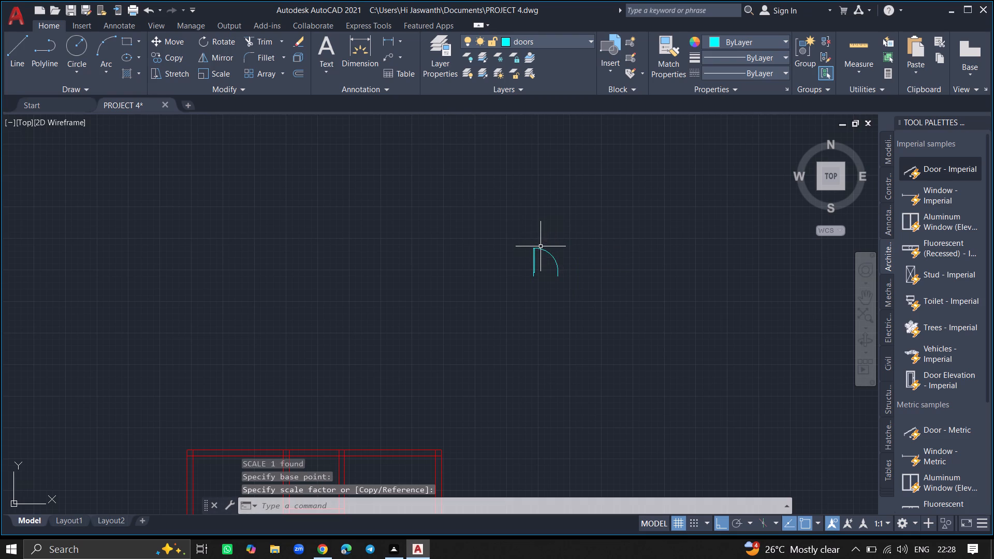
Move the scaled door with Ortho off into the upper-left room, just above the room's bottom wall.
click(538, 249)
text(MOVE)
key(Return)
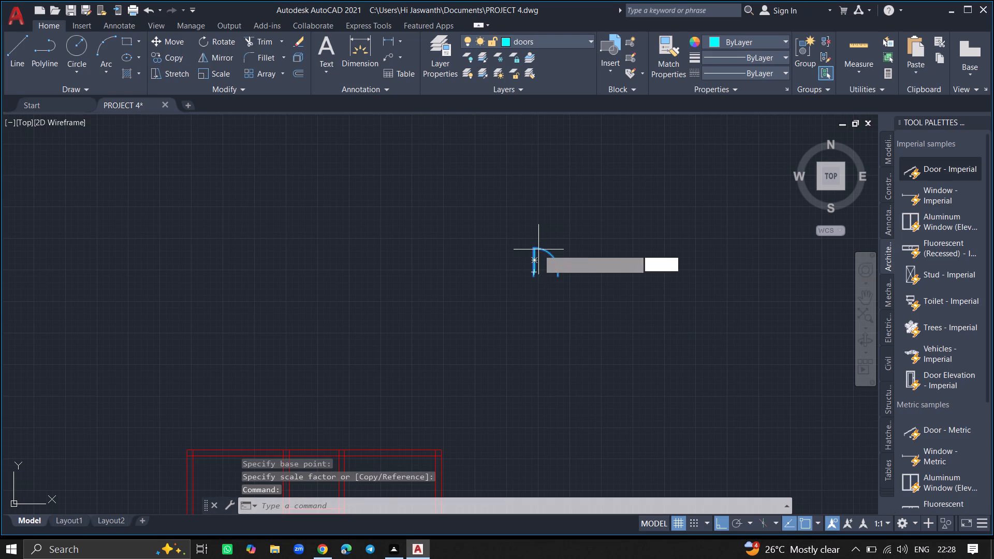
click(538, 249)
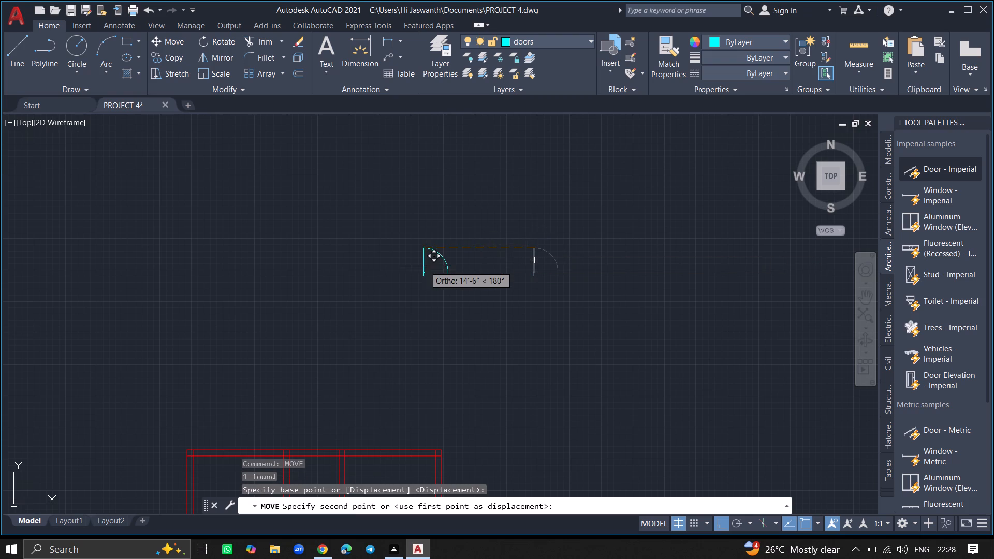
ctrl+scroll(425, 266, down, 4)
ctrl+scroll(394, 311, up, 3)
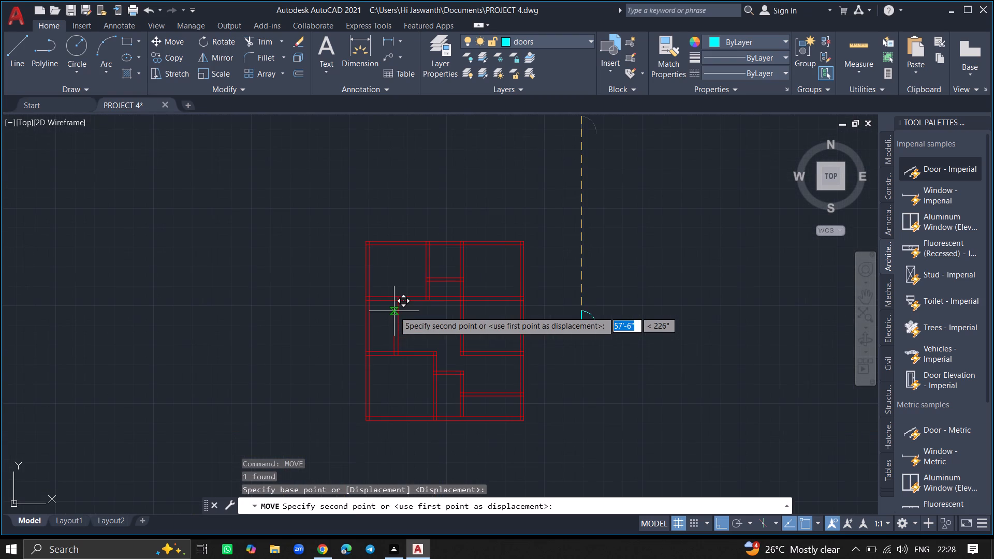
key(F8)
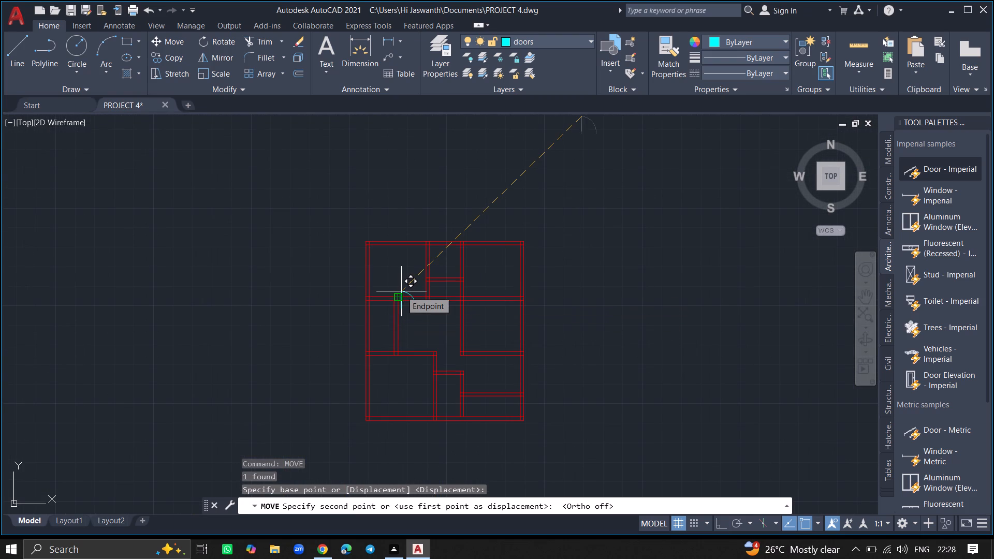
ctrl+scroll(410, 285, up, 4)
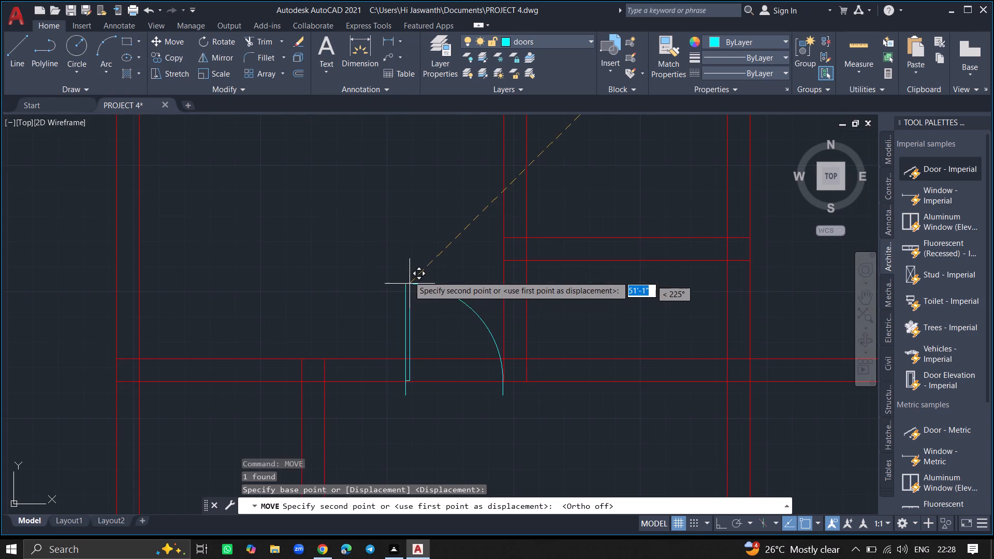
click(394, 244)
Mirror the door about the vertical centreline of its leaf, keeping the source door.
click(394, 244)
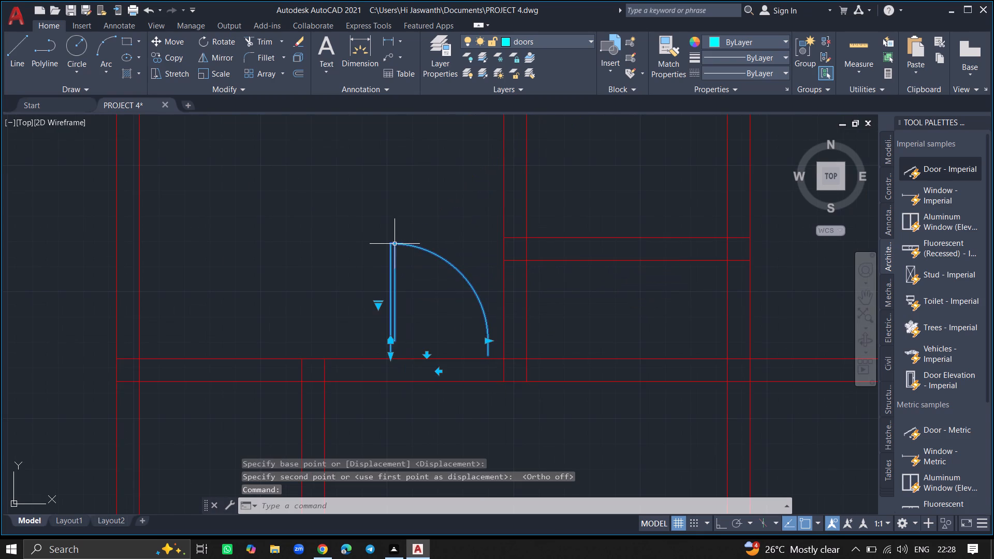
text(MIRR)
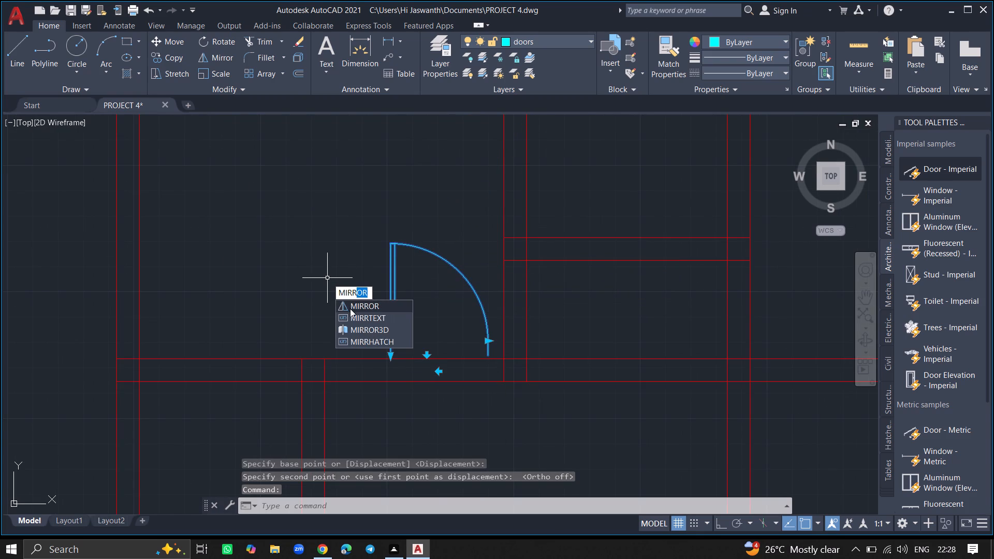
click(350, 305)
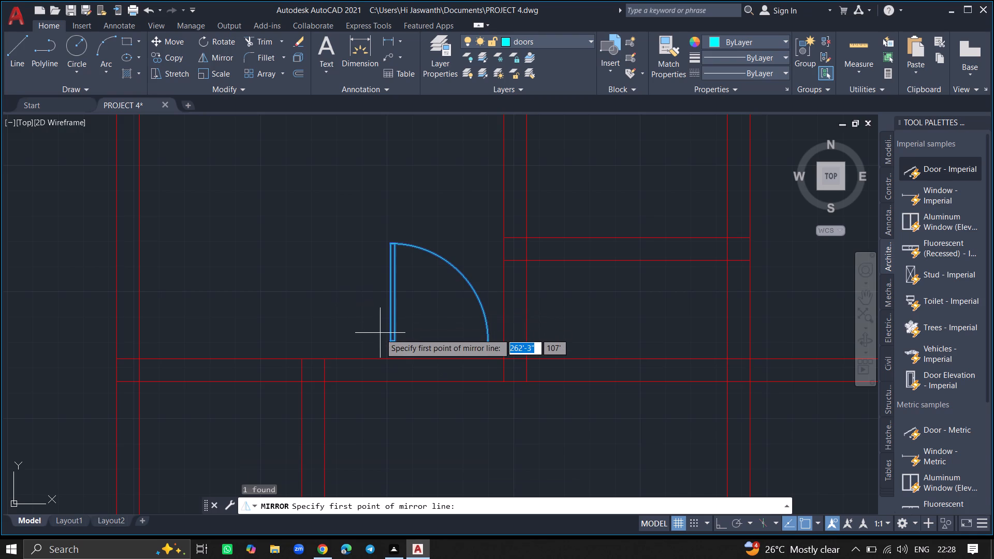
ctrl+scroll(392, 344, up, 3)
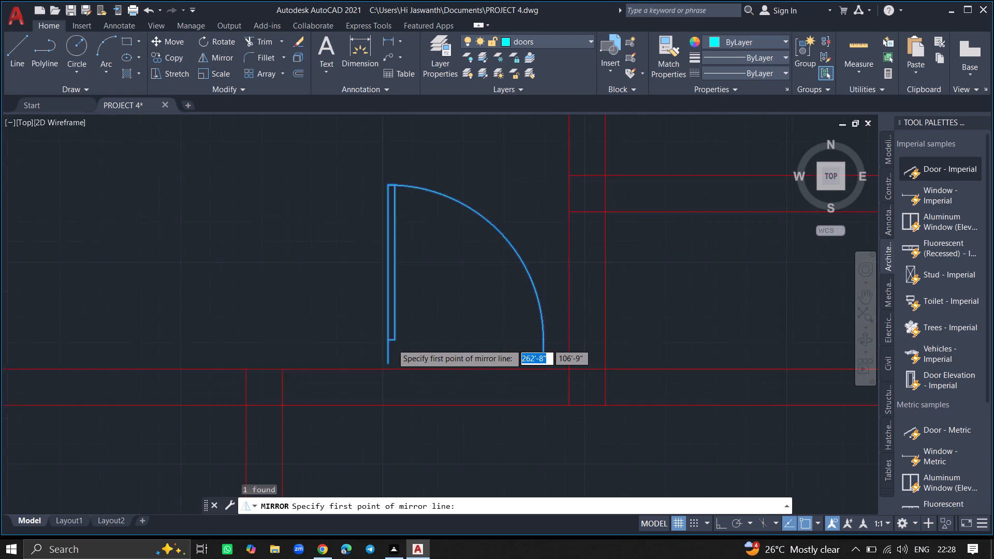
click(389, 340)
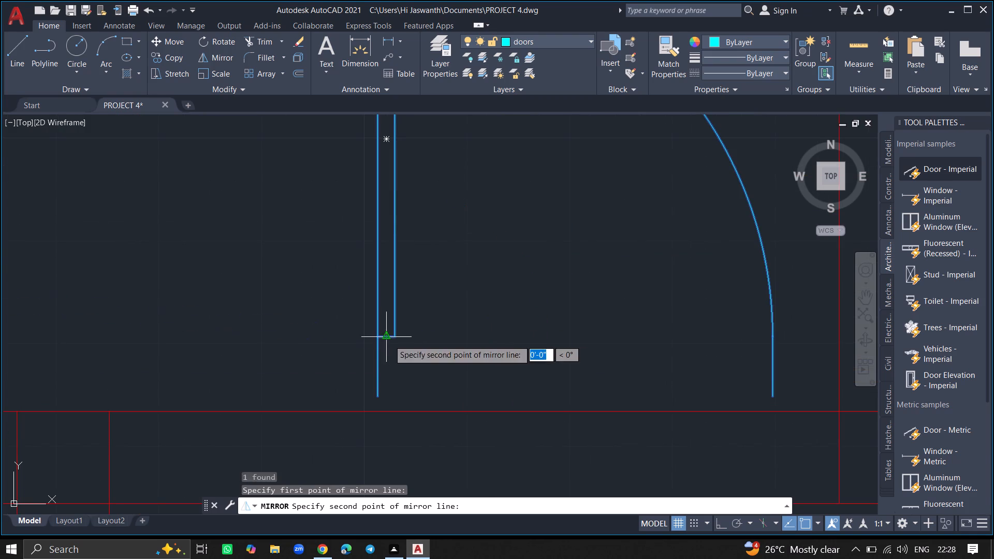
ctrl+scroll(391, 303, down, 3)
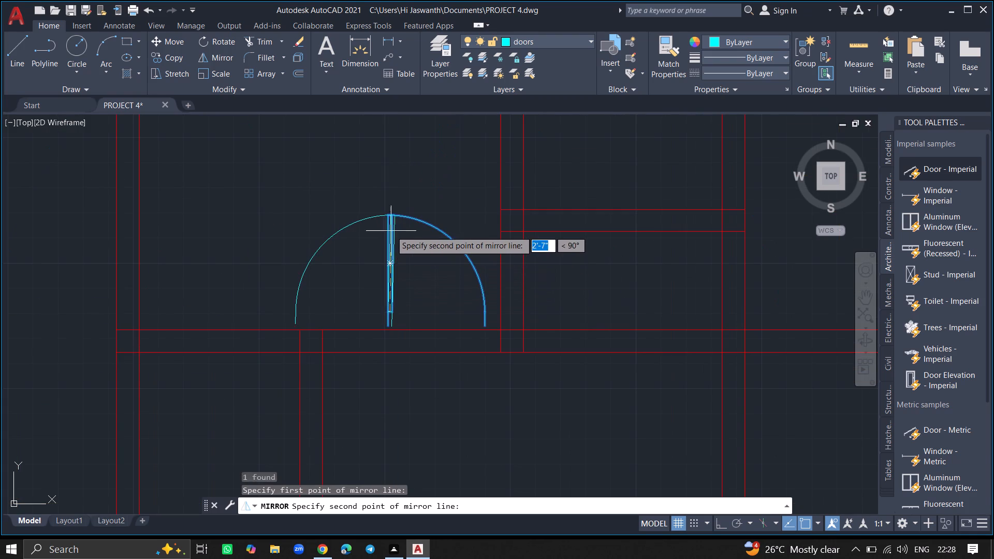
ctrl+scroll(387, 216, up, 5)
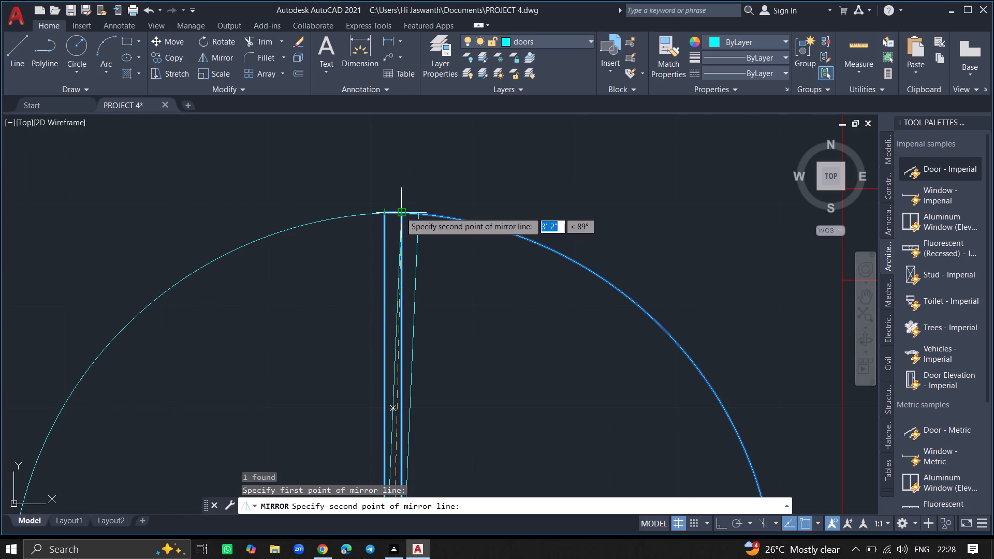
click(393, 212)
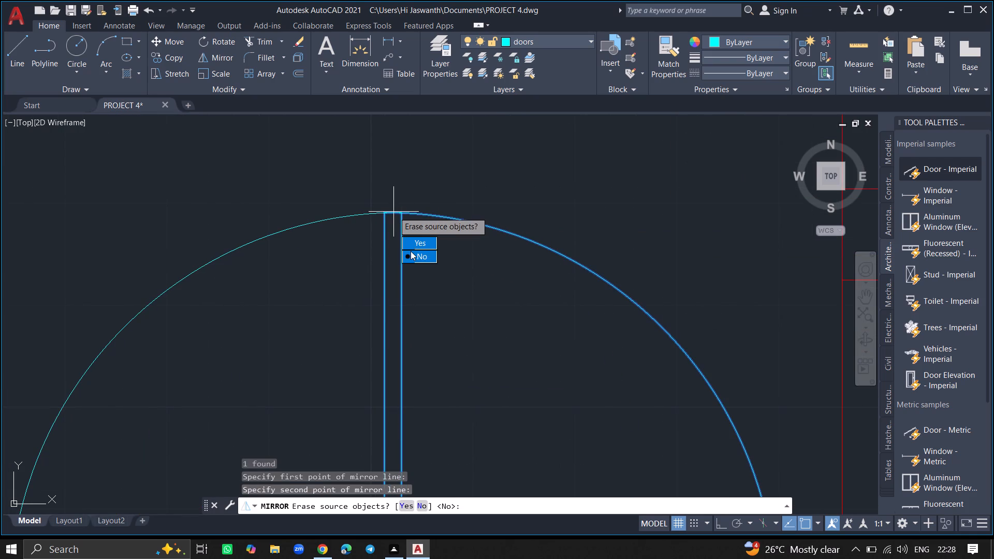
drag(411, 251, 393, 212)
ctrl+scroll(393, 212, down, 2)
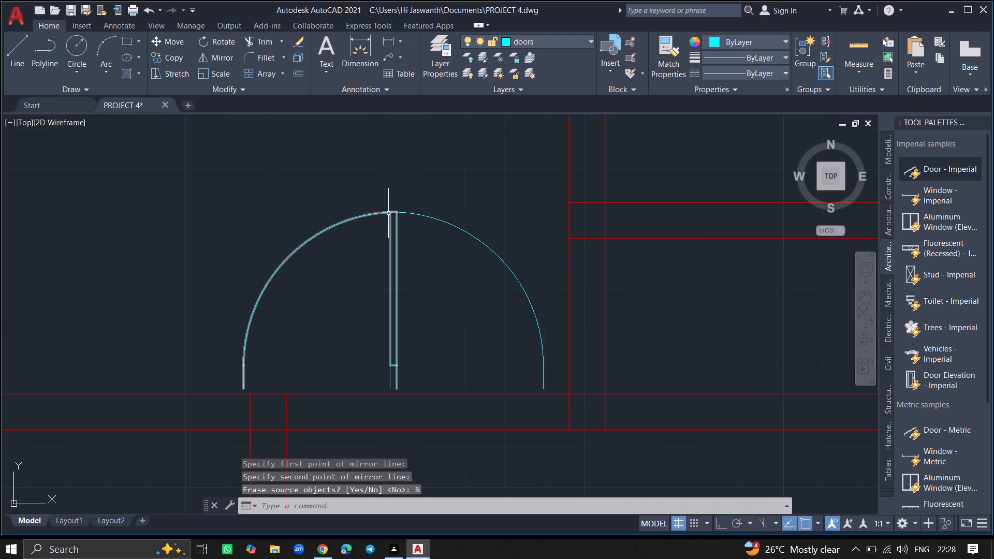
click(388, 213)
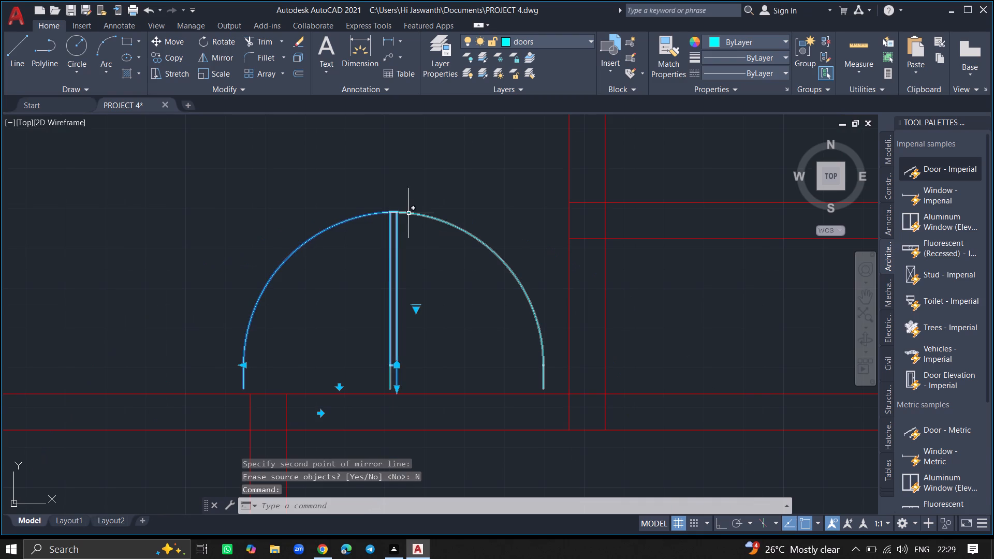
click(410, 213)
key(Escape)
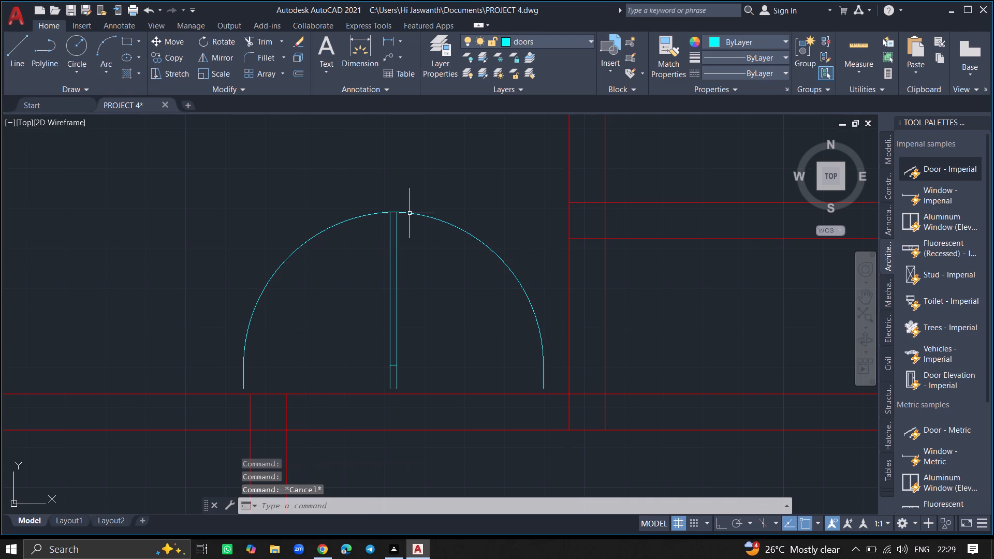
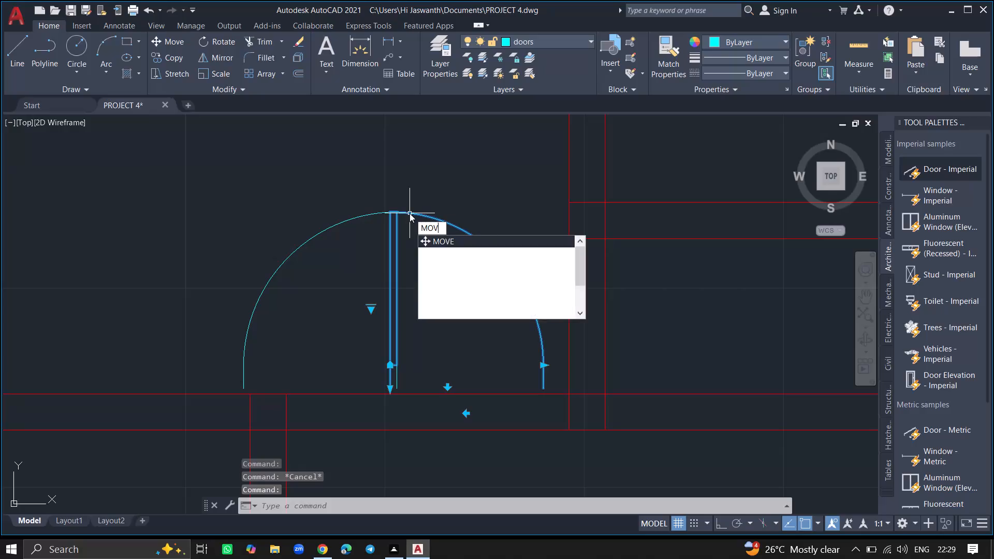
Move the mirrored door into the upper-right room, beside the lower part of its left wall.
key(Return)
click(410, 213)
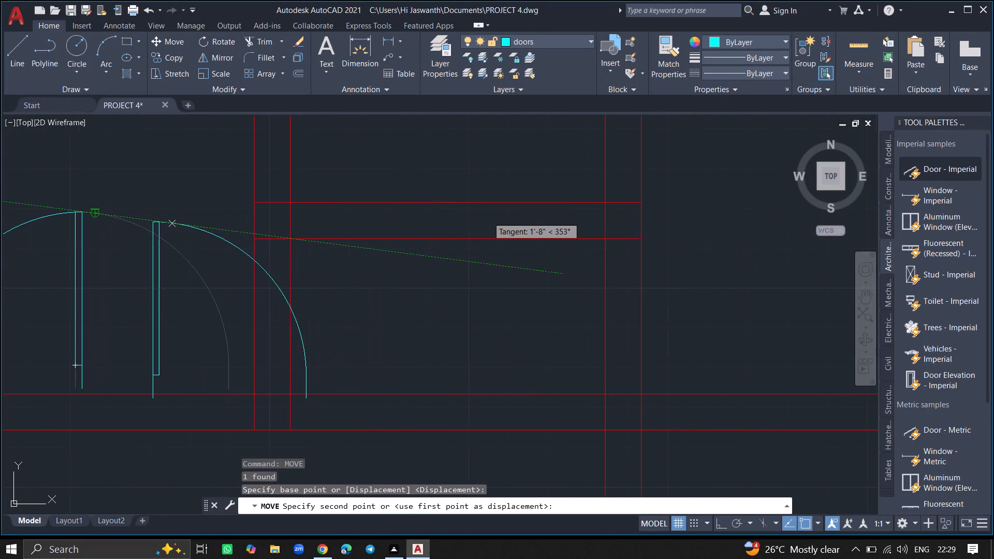
click(687, 190)
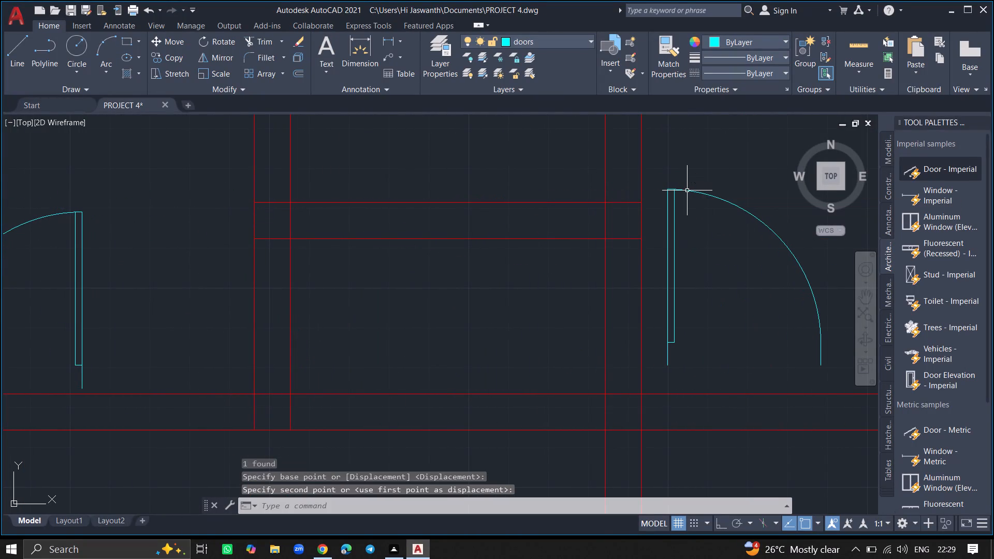
Move the remaining door in the upper-left room about 2'-7" down and to the right so its jambs cross the room's bottom wall.
ctrl+scroll(574, 232, down, 4)
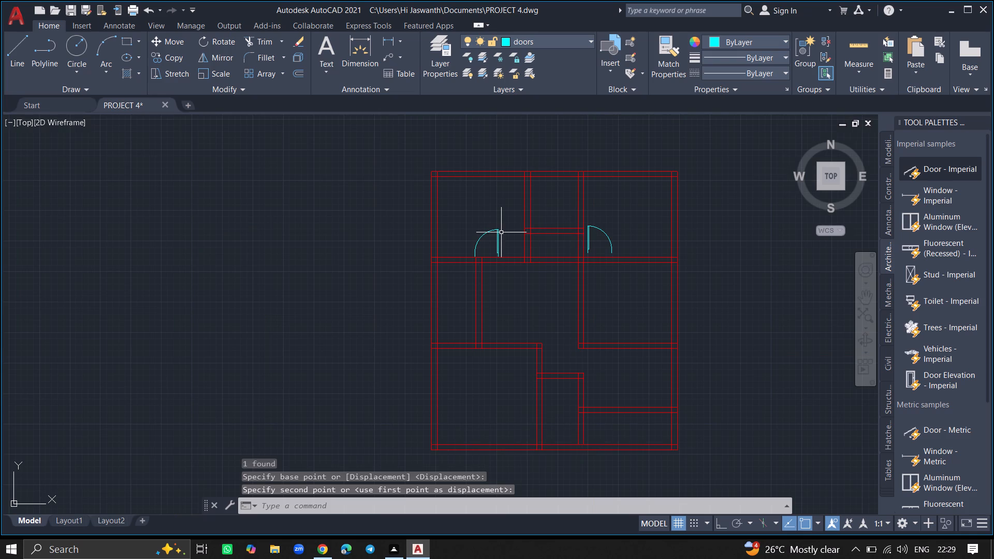
click(499, 234)
text(MOVE)
key(Return)
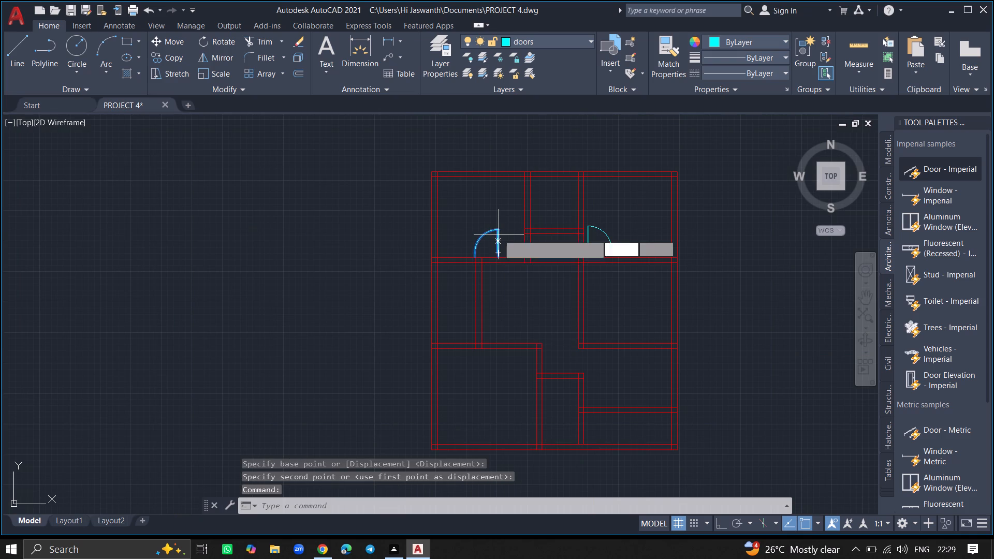
click(499, 234)
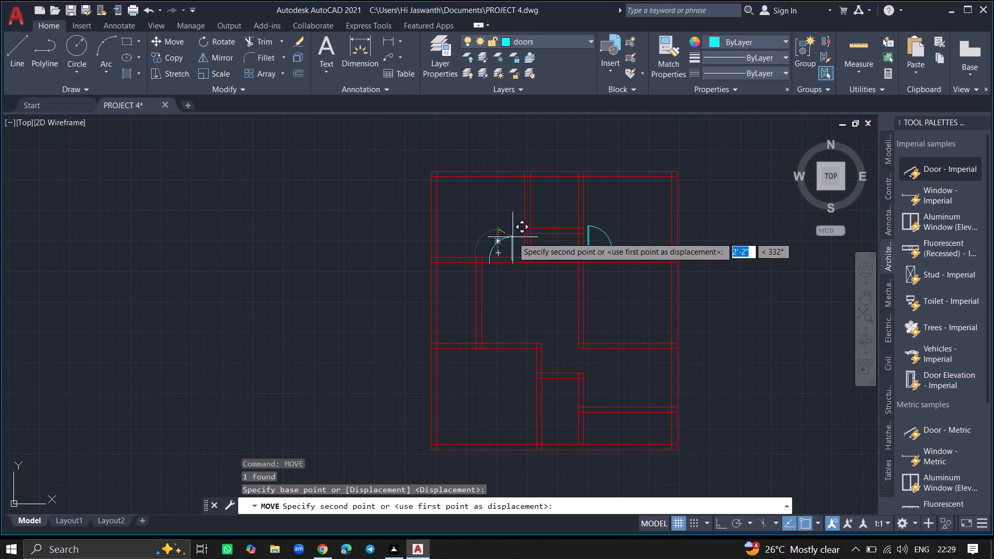
ctrl+scroll(513, 237, up, 4)
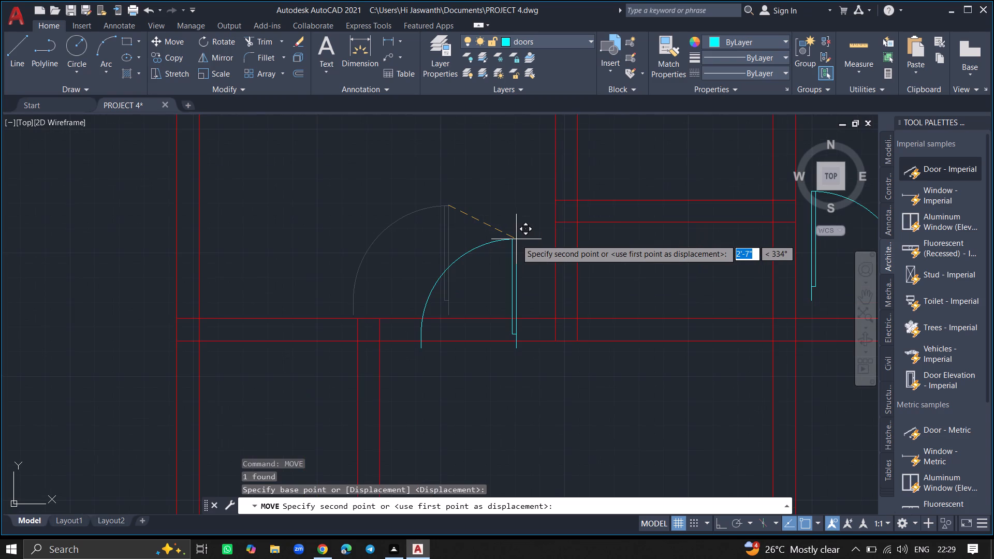
click(518, 237)
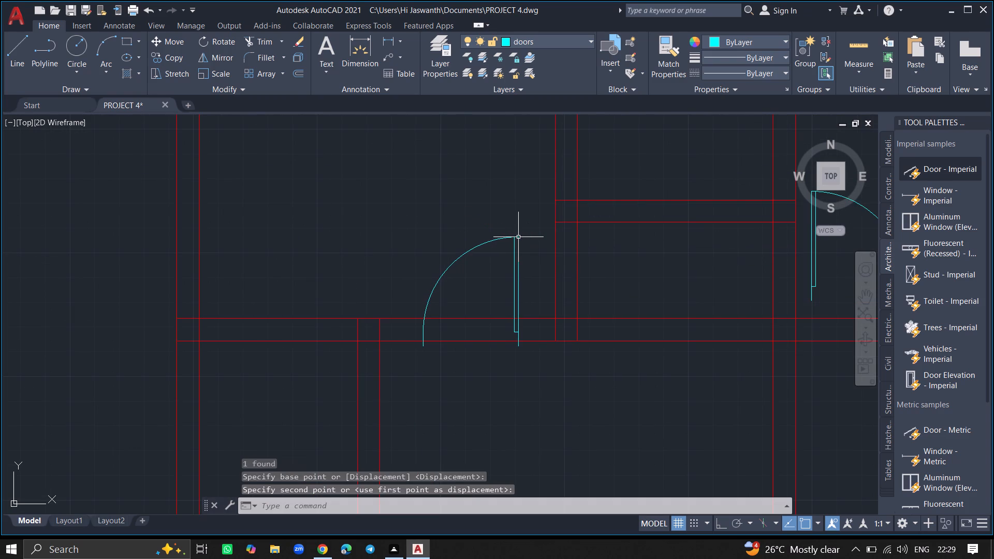
Trim both bottom-wall lines of the upper-left room between the door jambs to open the doorway.
ctrl+scroll(478, 348, up, 3)
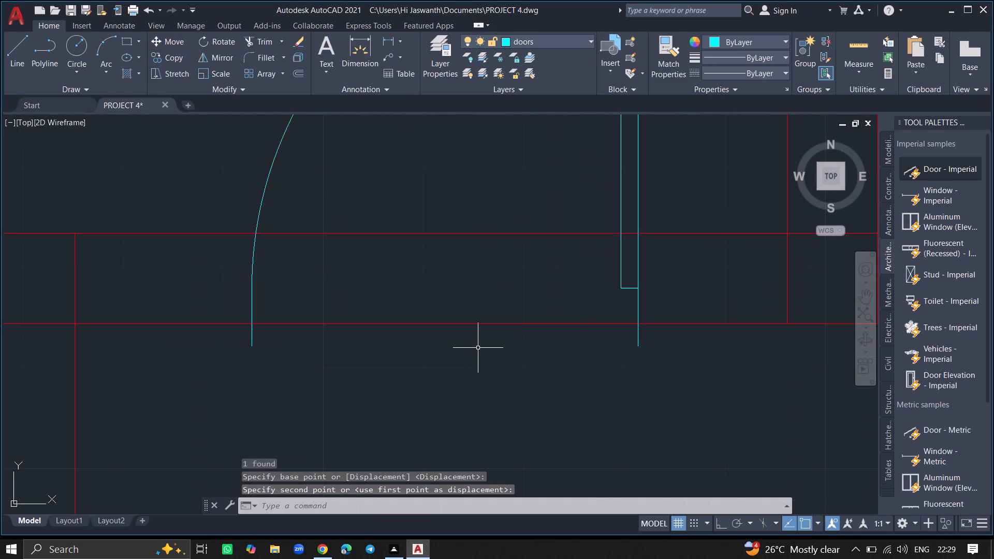
text(TR)
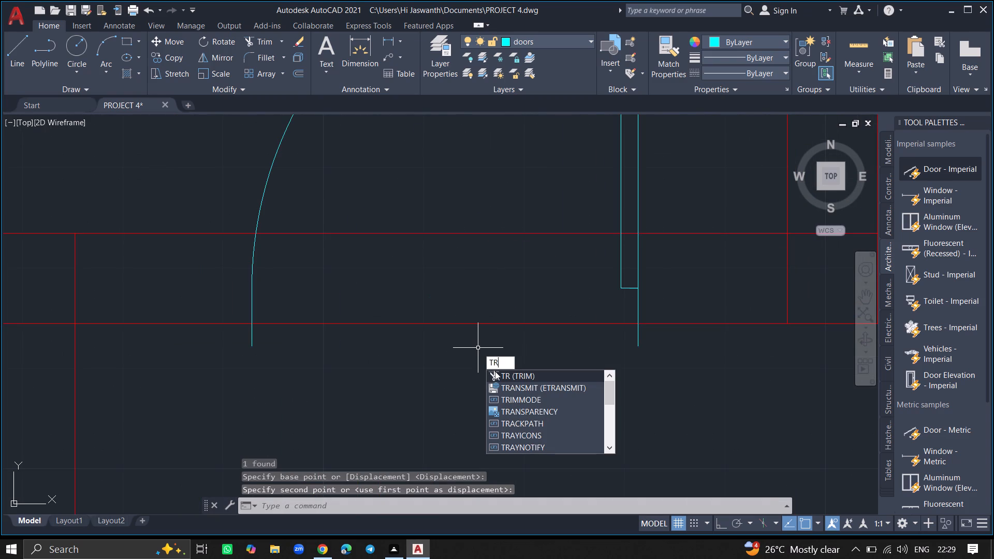
click(495, 371)
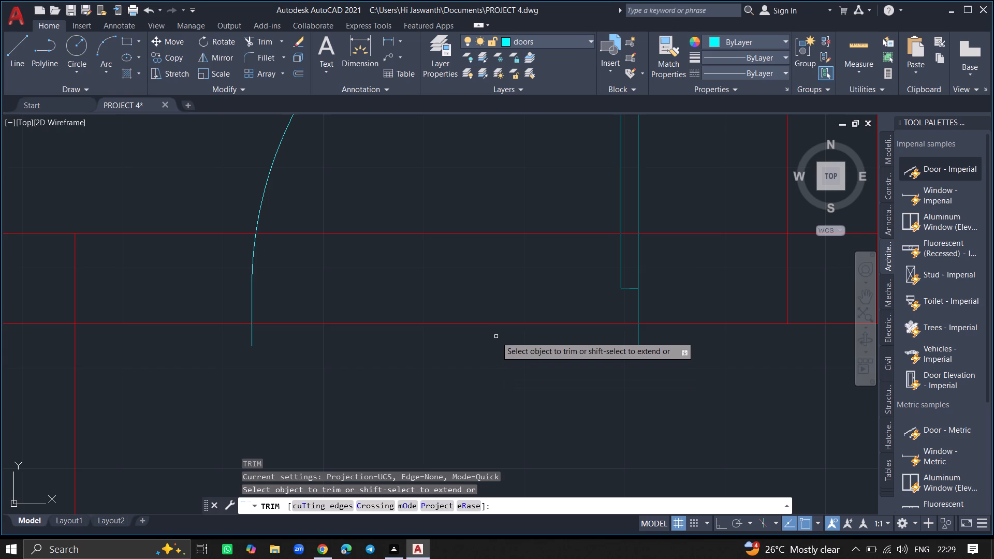
click(495, 325)
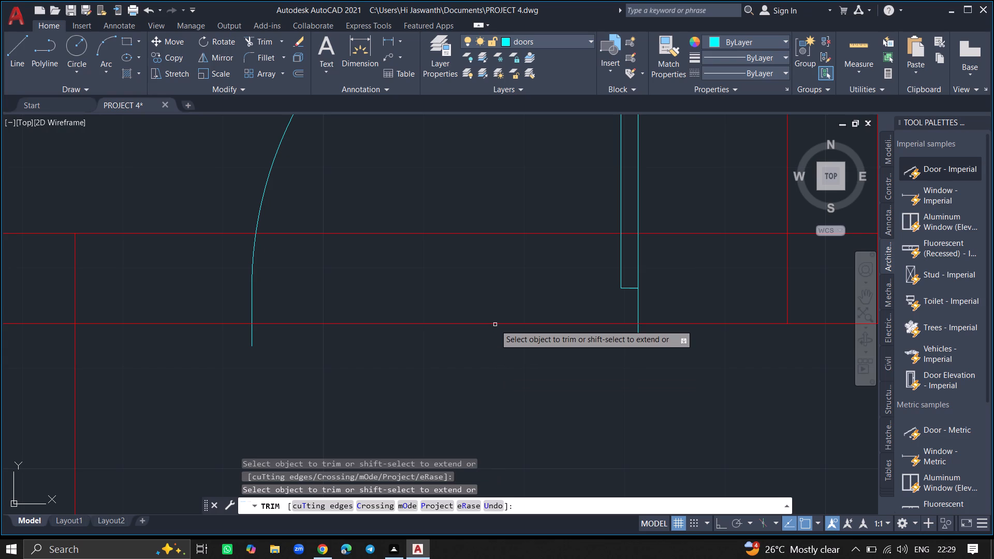
click(495, 321)
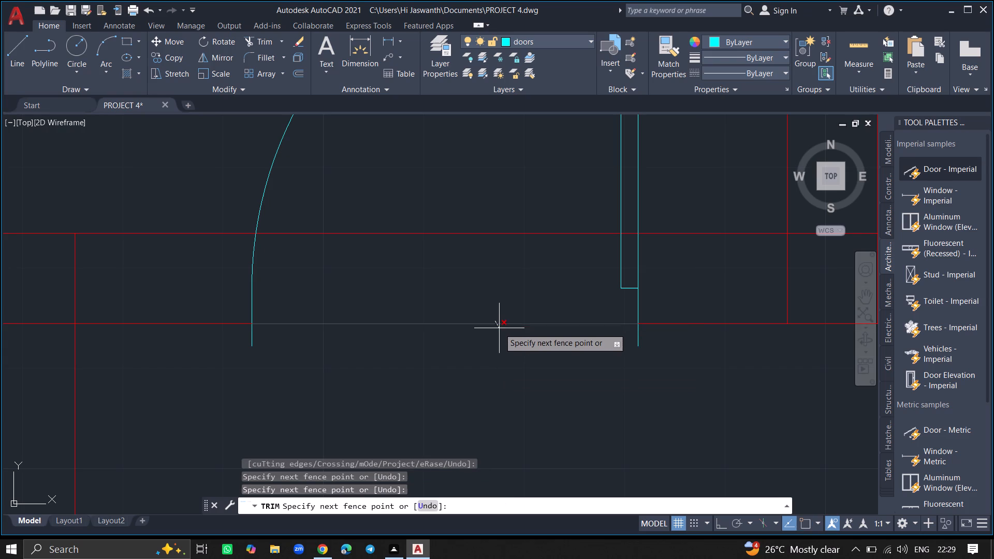
click(499, 330)
click(486, 220)
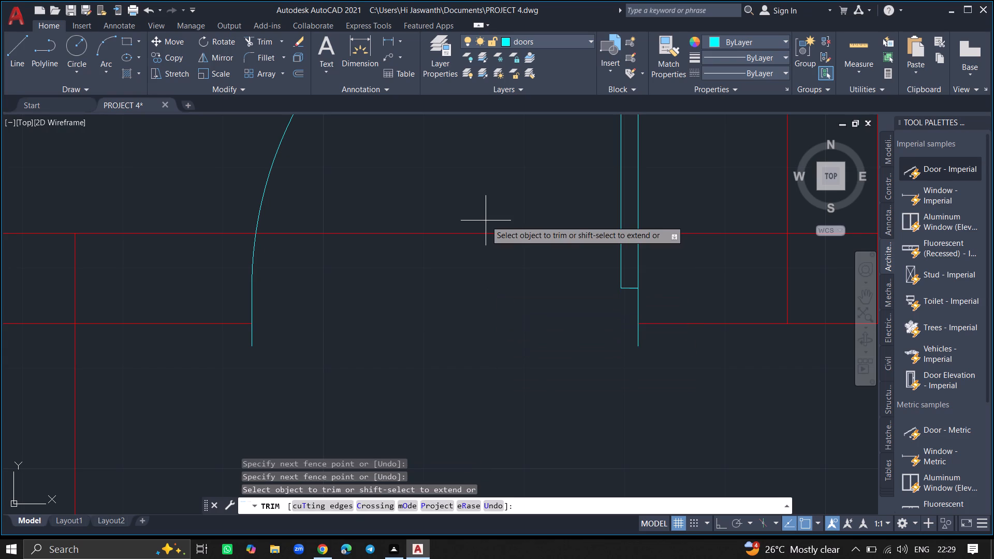
click(484, 302)
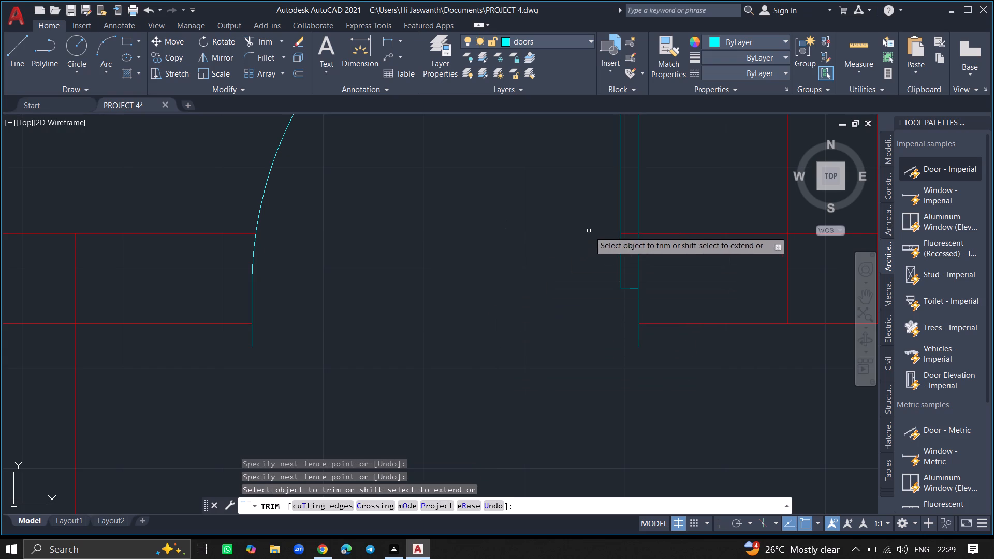
click(628, 233)
click(631, 234)
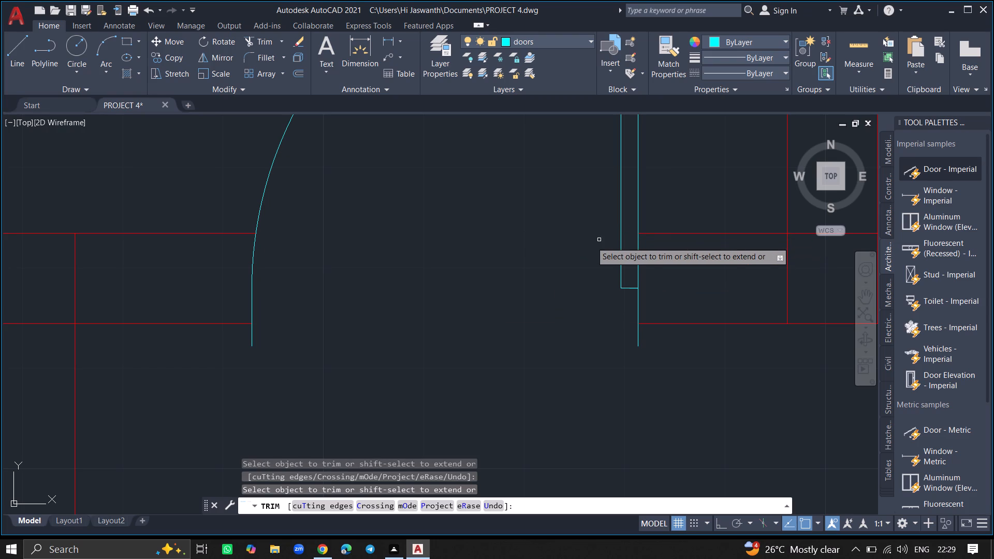
key(Return)
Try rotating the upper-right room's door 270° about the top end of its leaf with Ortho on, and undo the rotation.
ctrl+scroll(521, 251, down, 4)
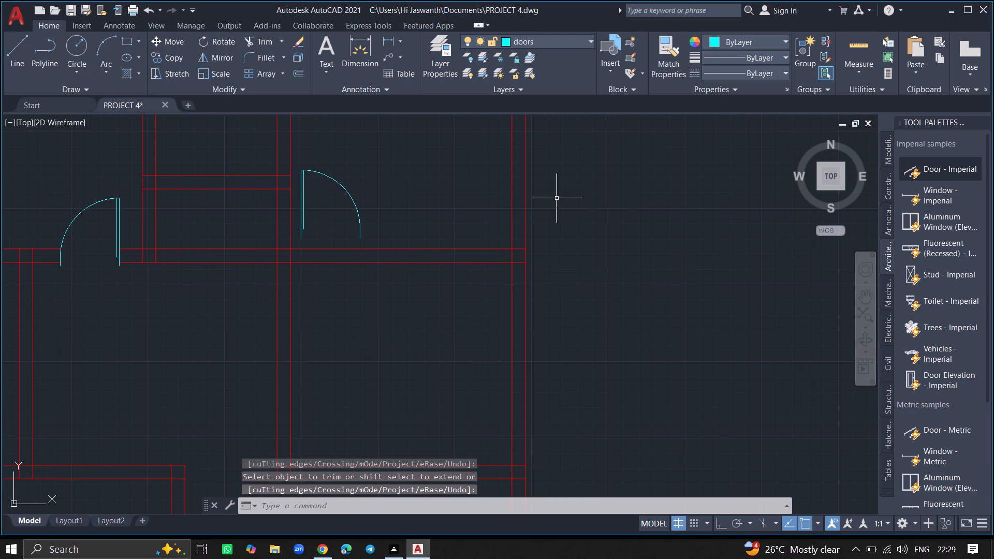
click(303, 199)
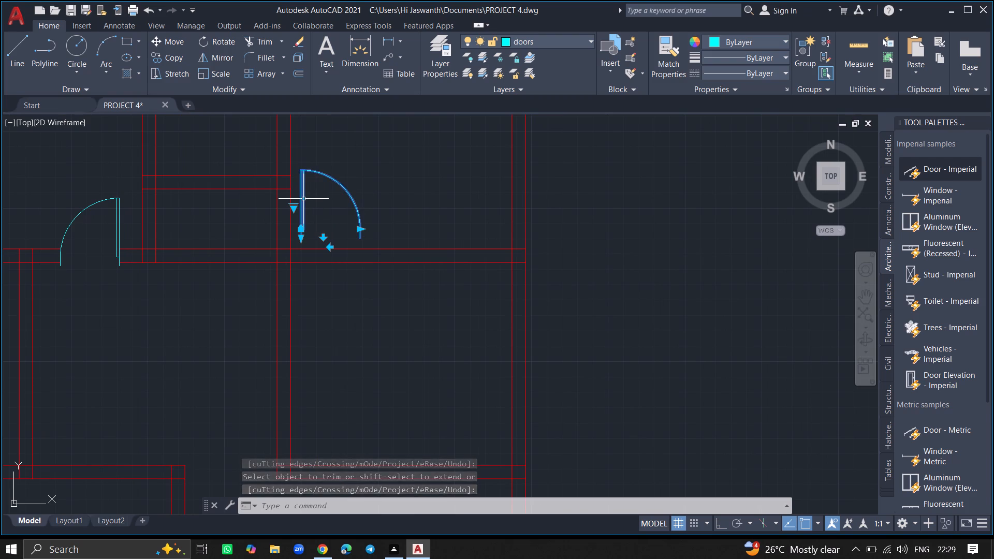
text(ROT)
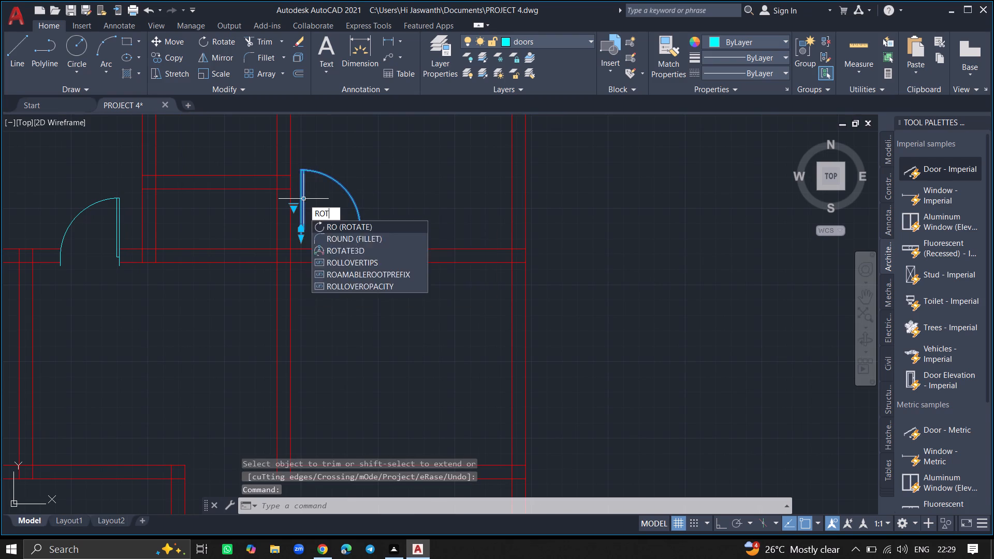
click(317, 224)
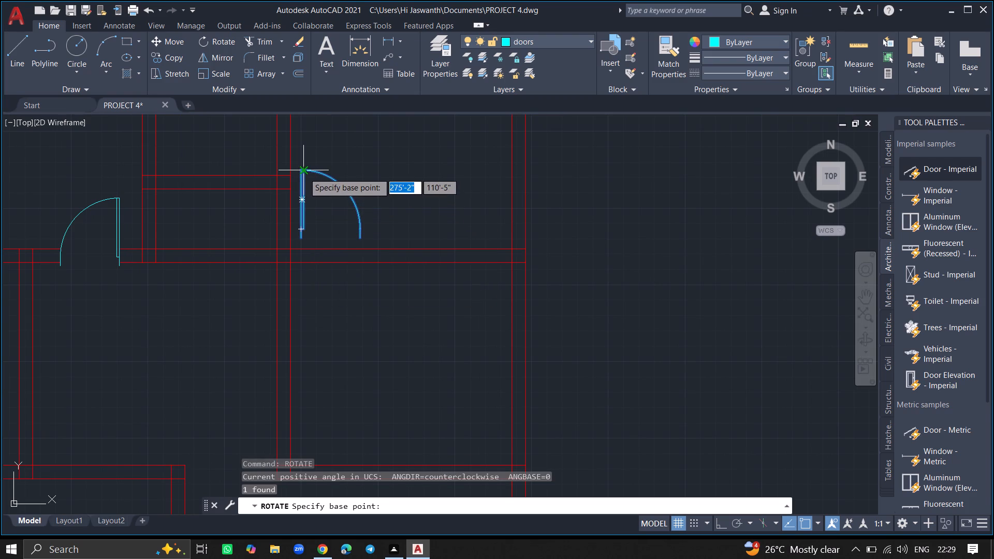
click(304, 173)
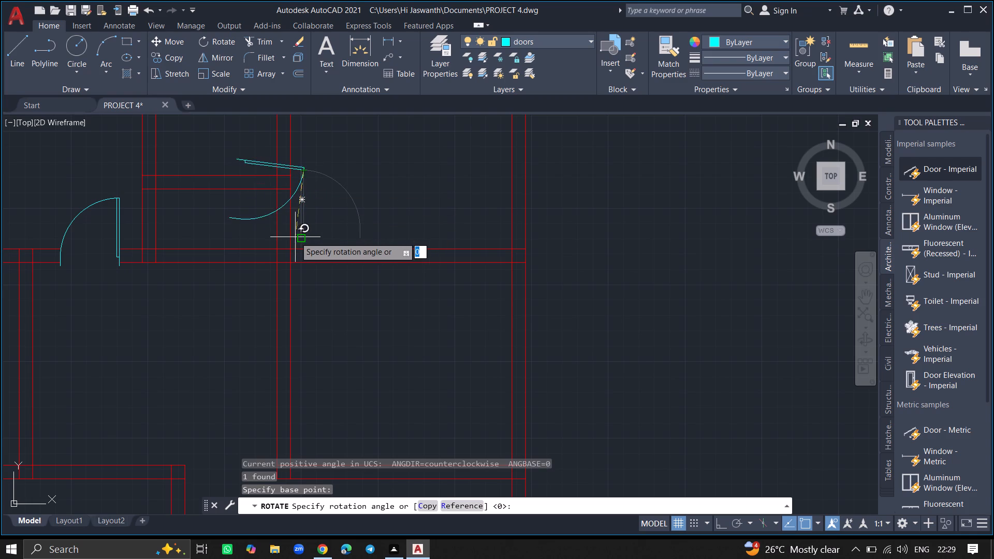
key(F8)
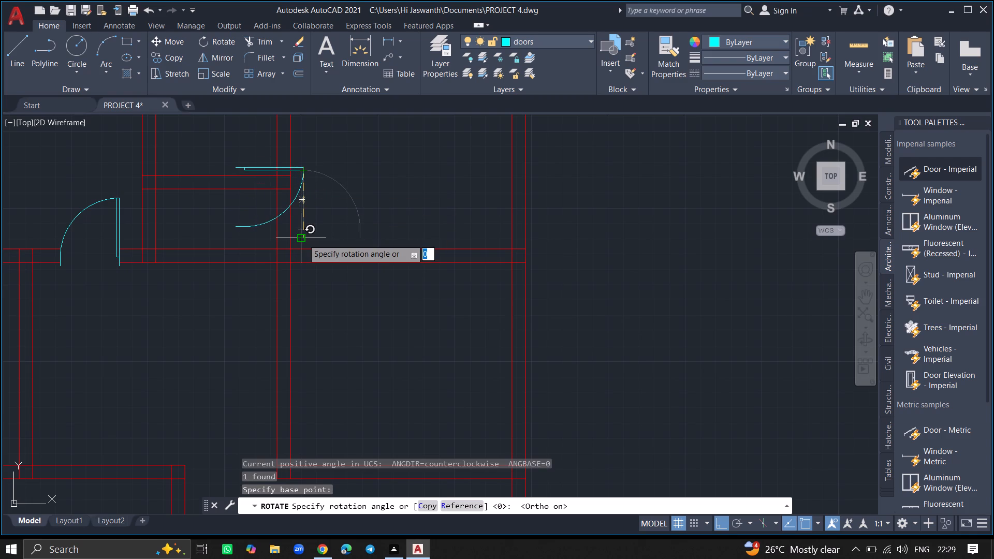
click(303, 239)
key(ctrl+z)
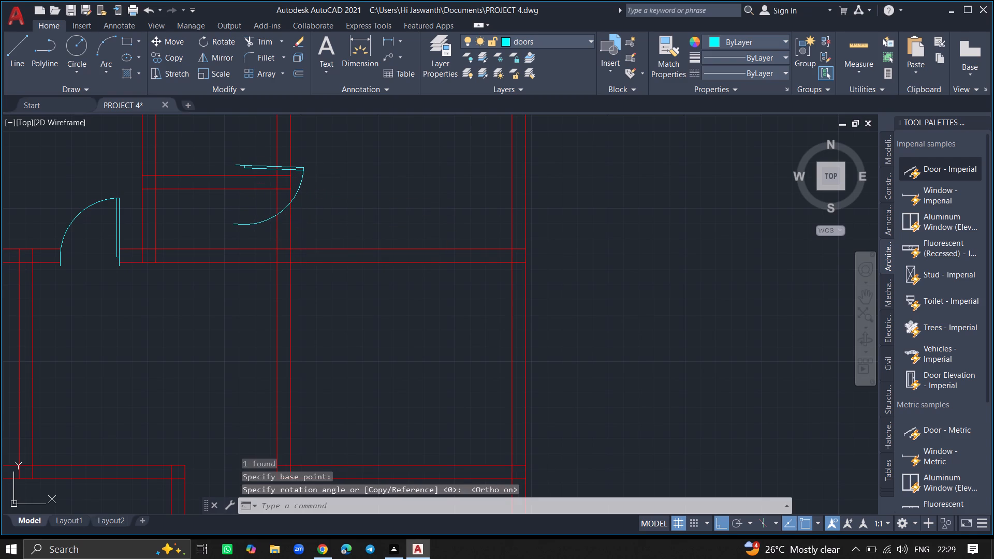
Rotate the upper-right room's door 270° about the midpoint of its leaf.
click(300, 185)
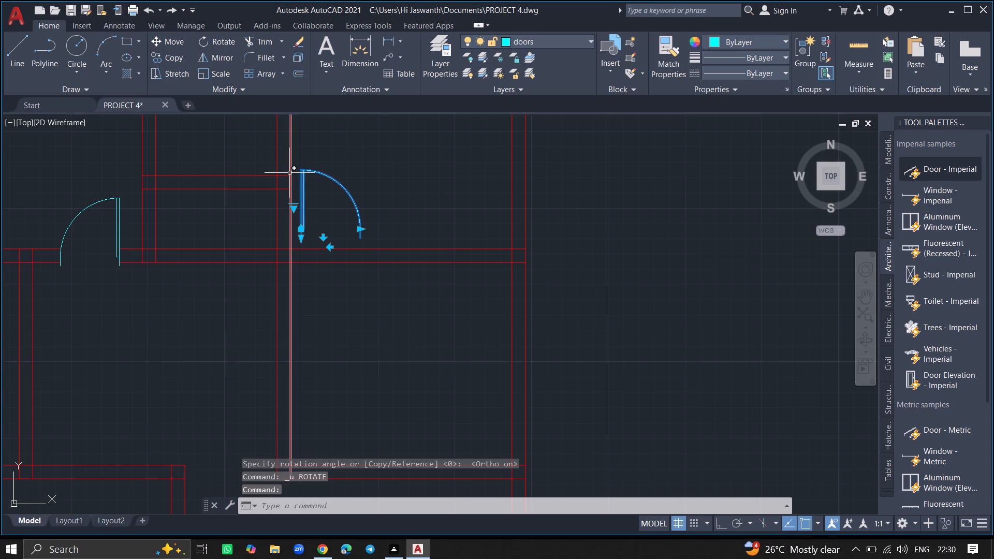
text(RO)
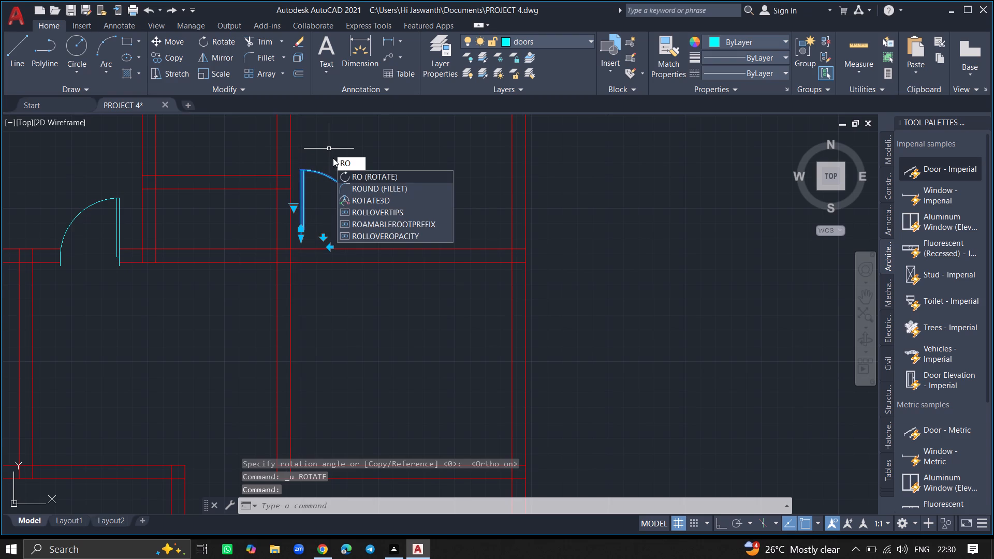
click(341, 174)
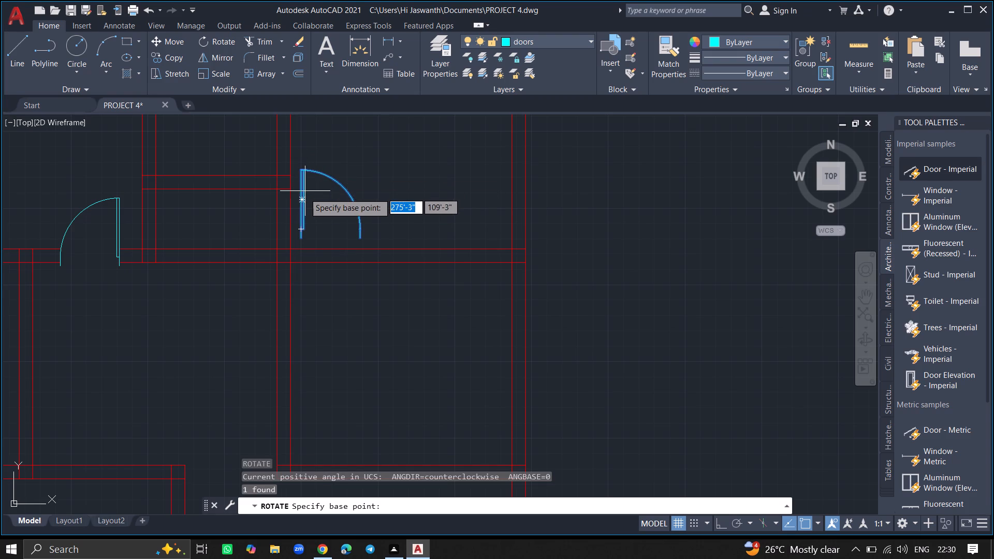
click(302, 201)
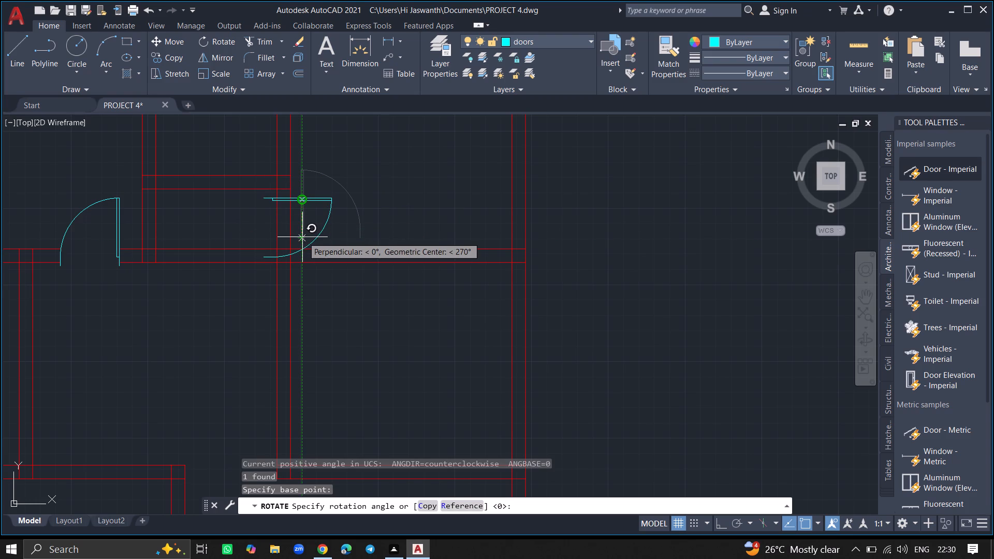
click(302, 238)
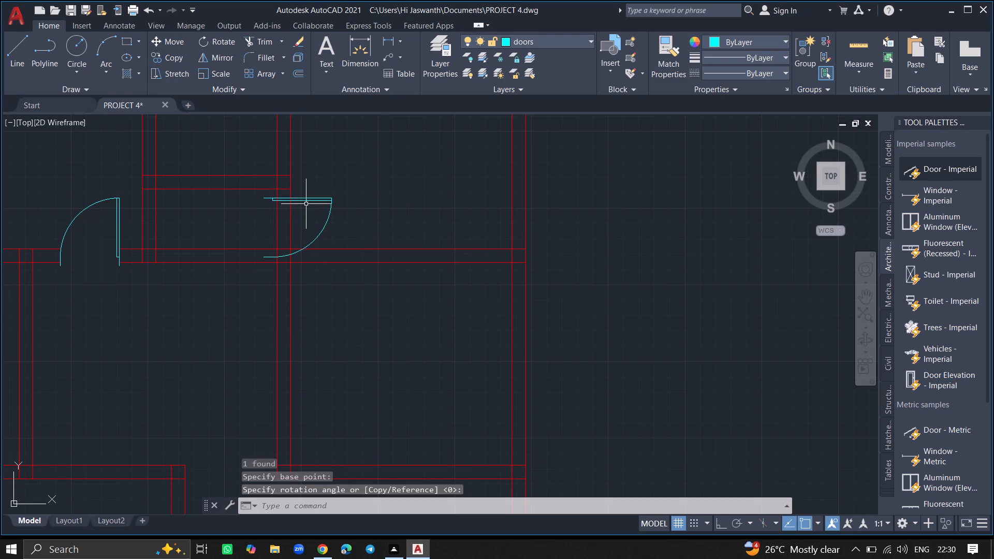
Move the rotated door about 6" up and to the left across the upper-right room's left wall.
click(306, 200)
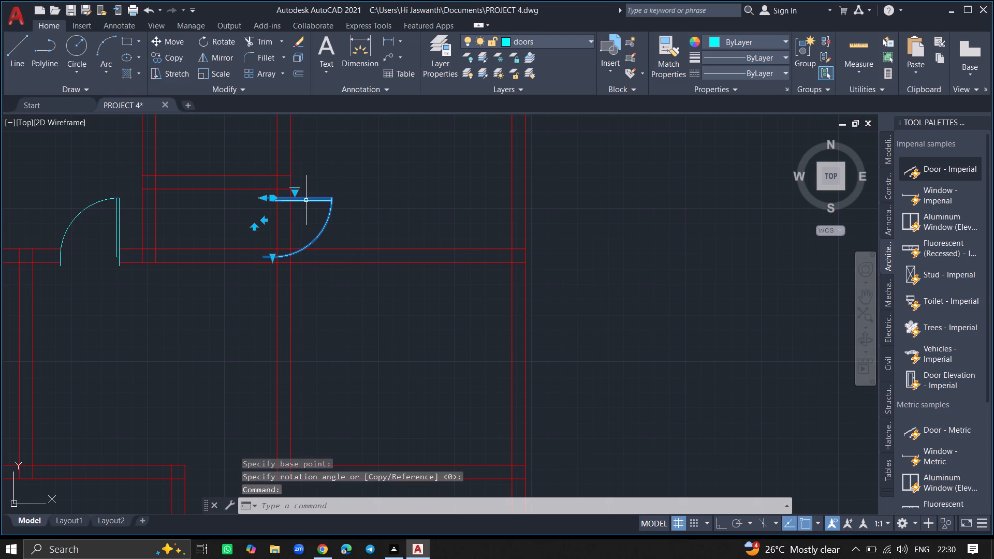
text(MOVE)
key(Return)
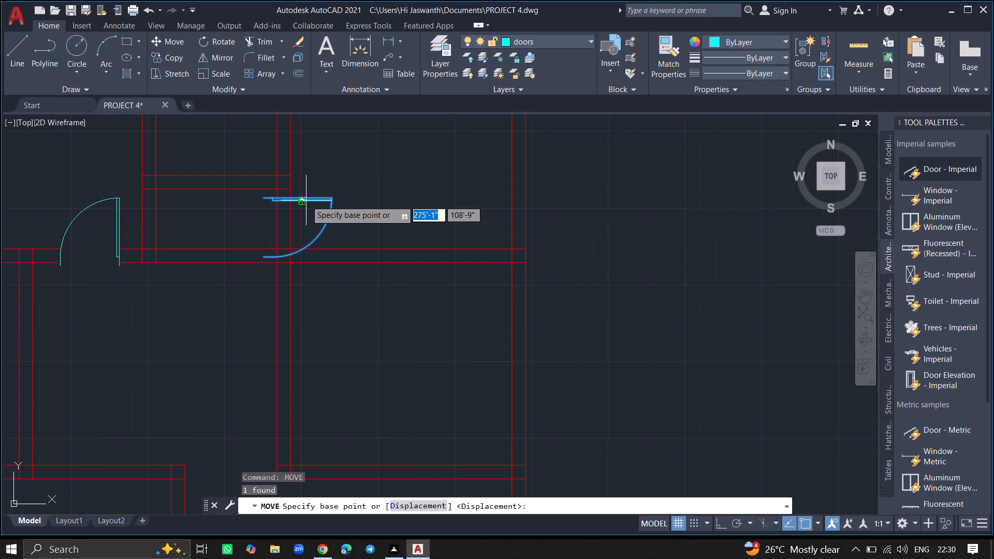
click(306, 200)
ctrl+scroll(297, 193, up, 2)
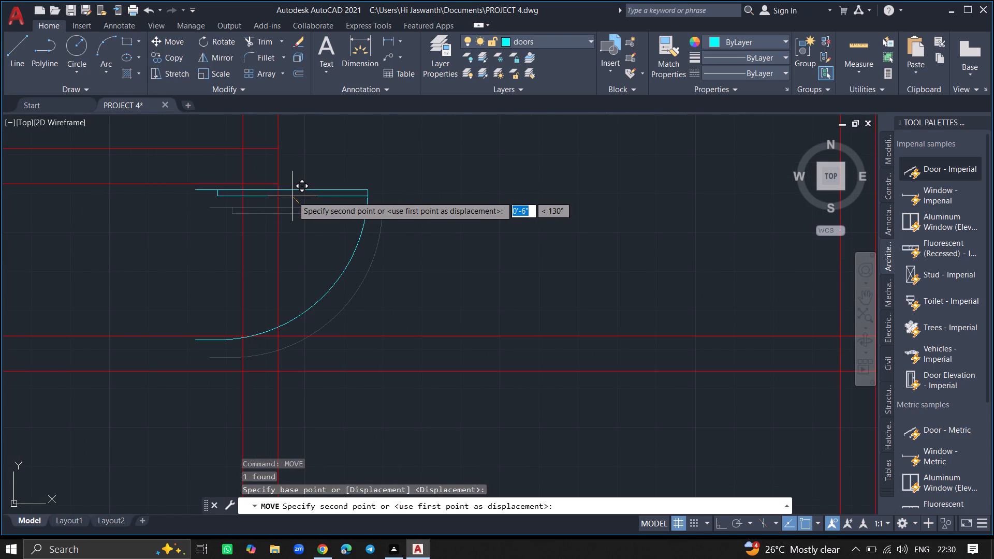
click(293, 196)
Scale the rotated door down freehand from a point on its leaf to about three-quarters of its size.
click(293, 196)
text(SC)
key(Return)
click(293, 196)
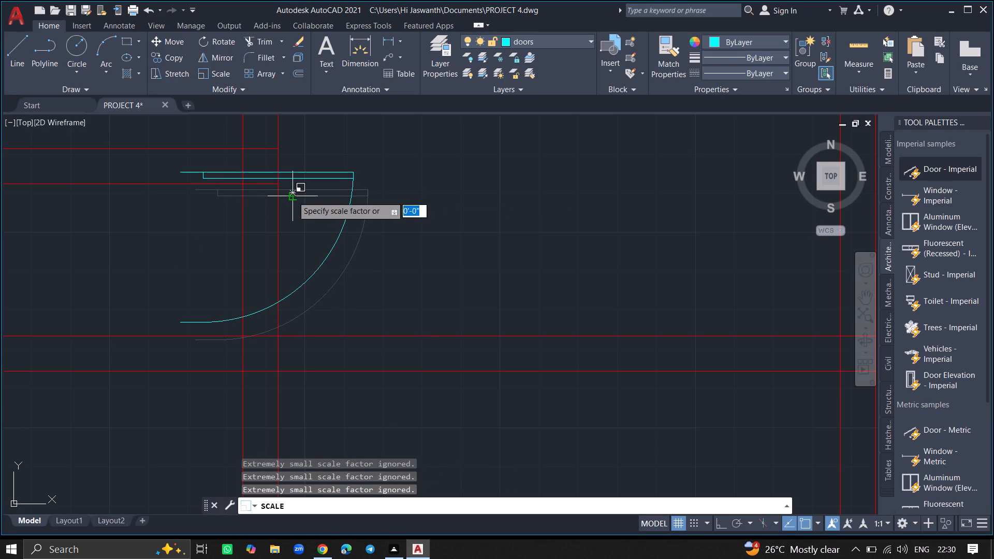
click(355, 218)
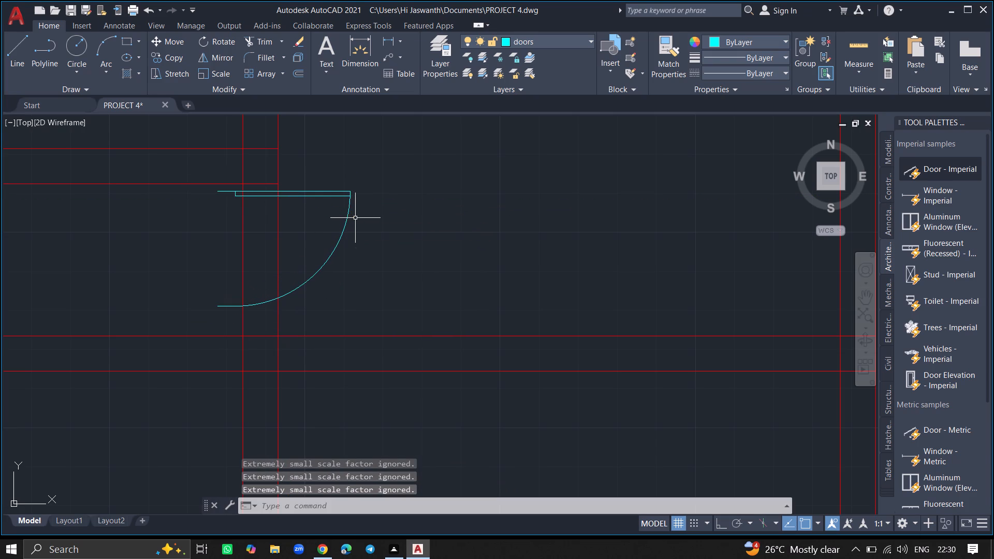
Move the upper-right room's door about 5" down and to the right across the room's left wall.
click(344, 224)
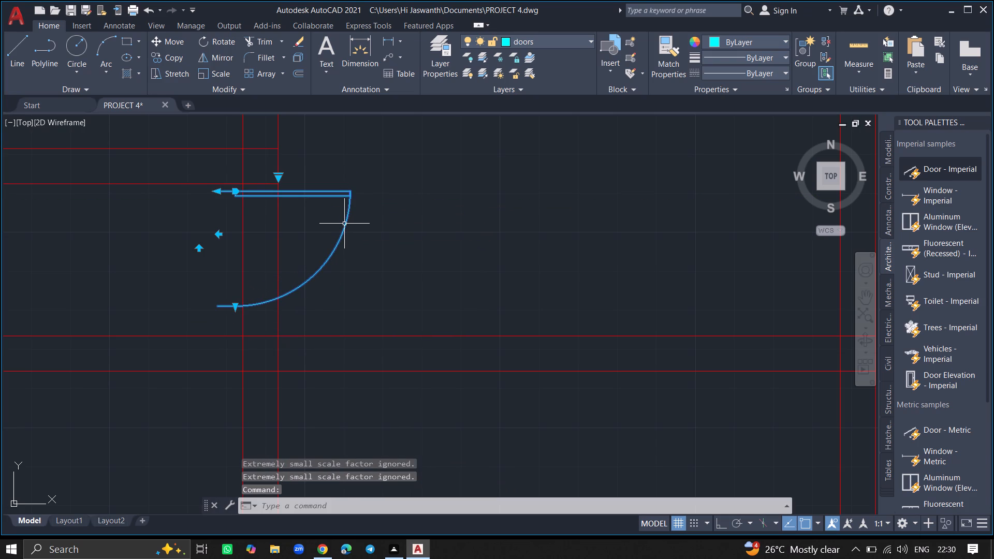
text(MOVE)
key(Return)
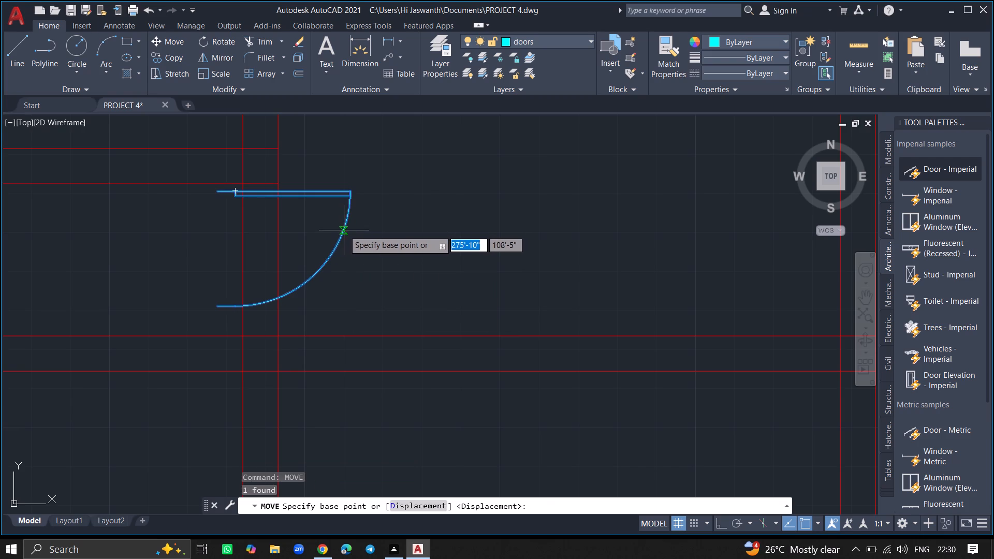
click(343, 229)
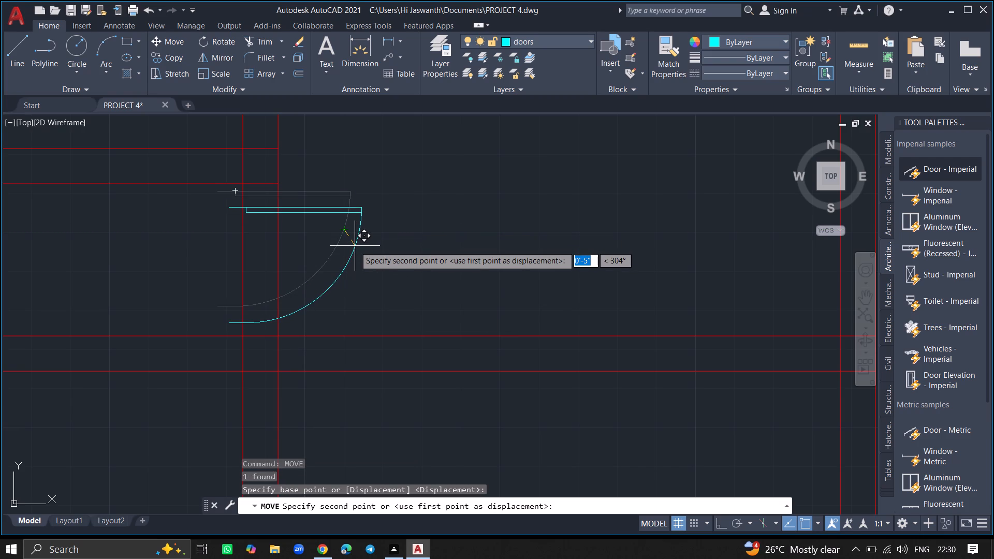
click(356, 246)
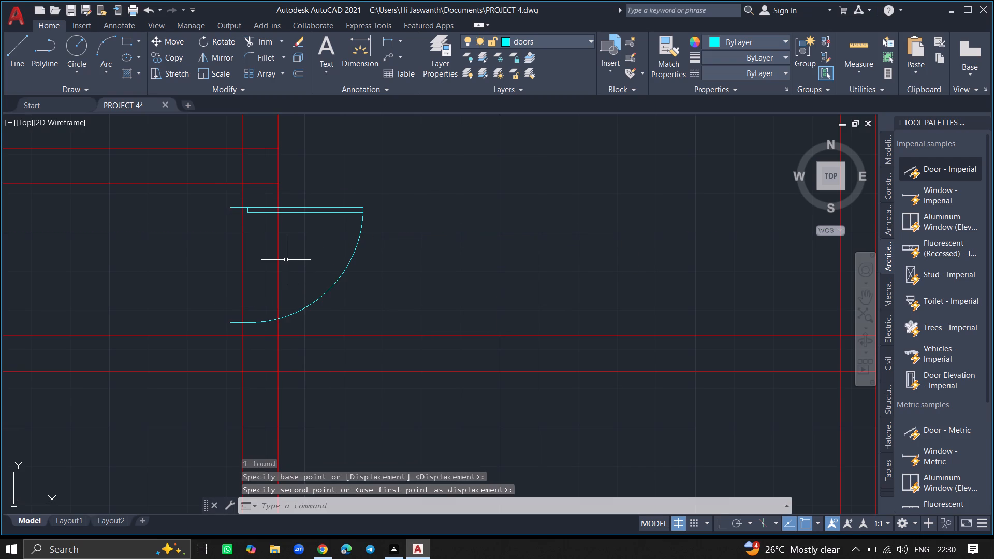
Trim both lines of the upper-right room's left wall between the door's two jamb ends to open the doorway.
text(TR)
key(Return)
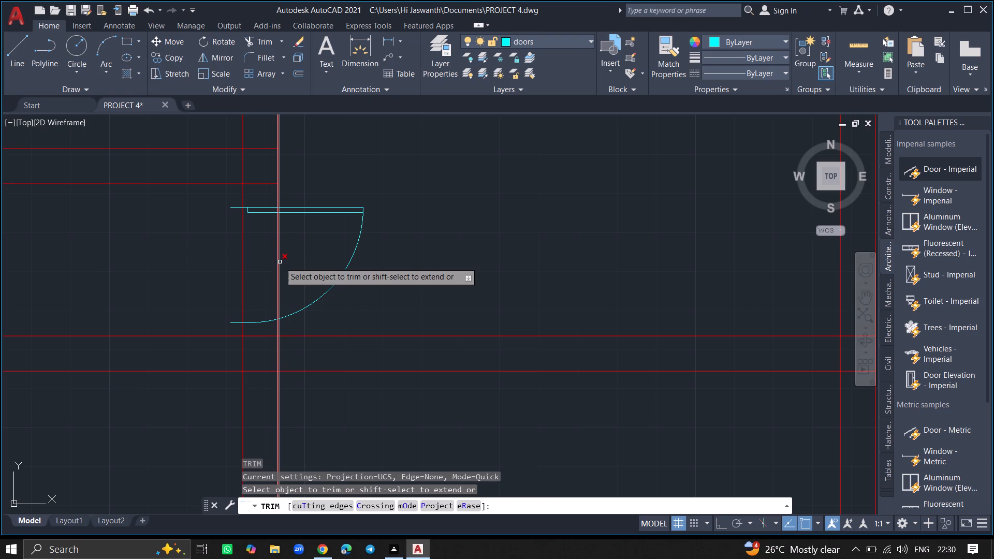
click(277, 261)
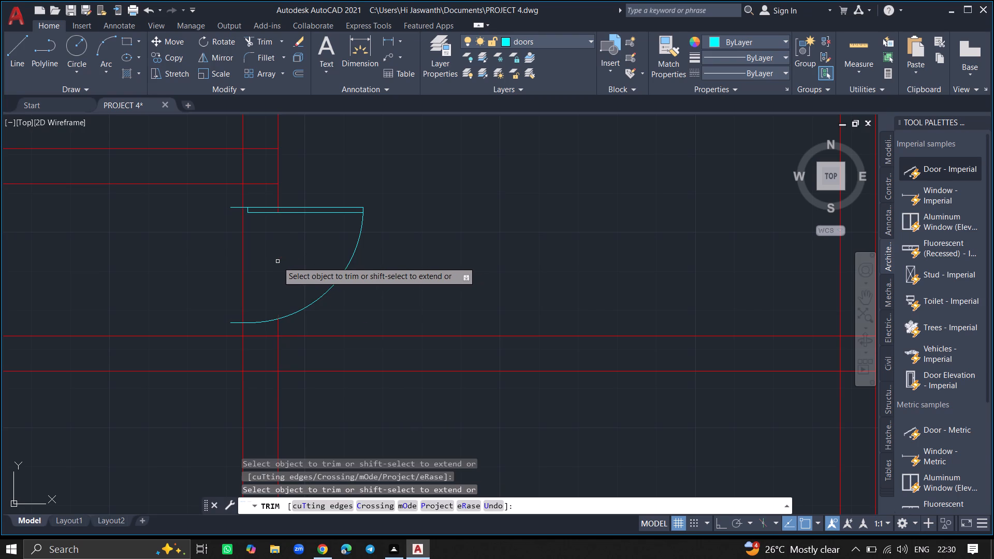
click(242, 259)
ctrl+scroll(279, 210, up, 3)
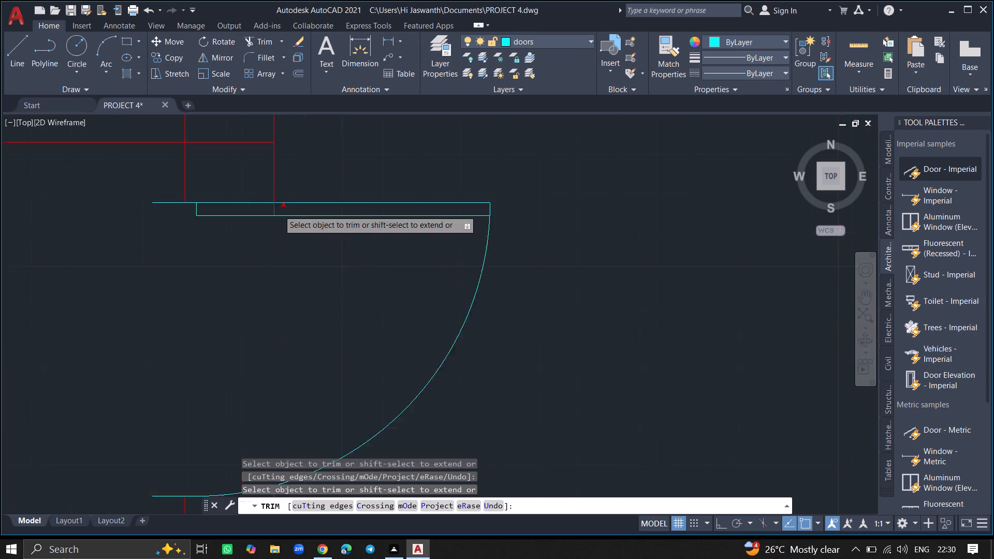
click(271, 210)
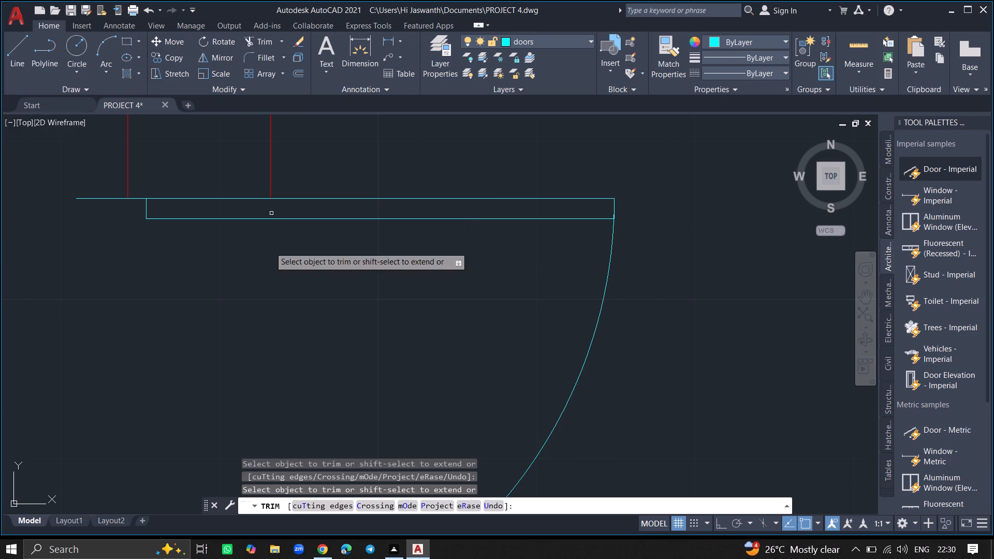
ctrl+scroll(267, 306, down, 5)
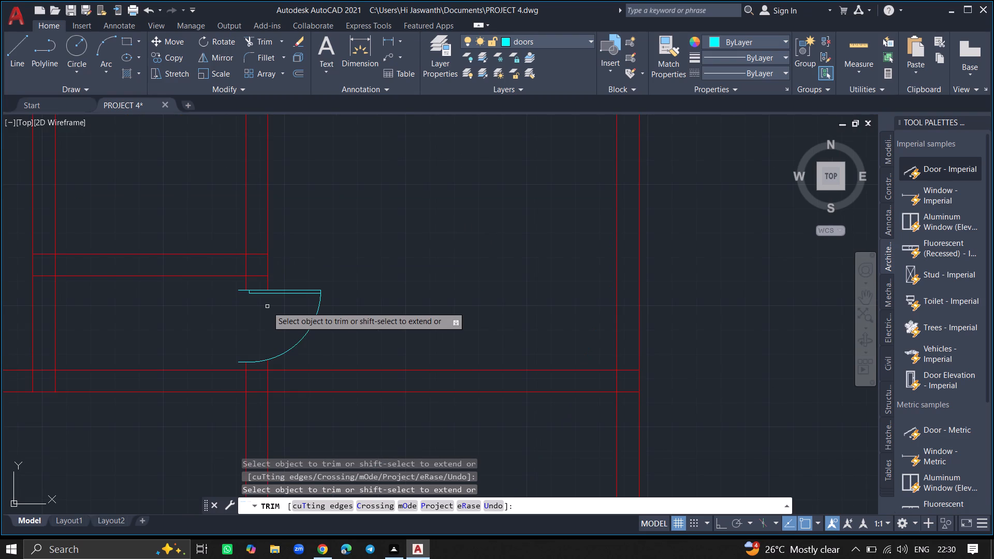
key(Return)
Mirror the upper-right room's door about the horizontal centreline of its leaf, erasing the source door.
ctrl+scroll(248, 319, down, 5)
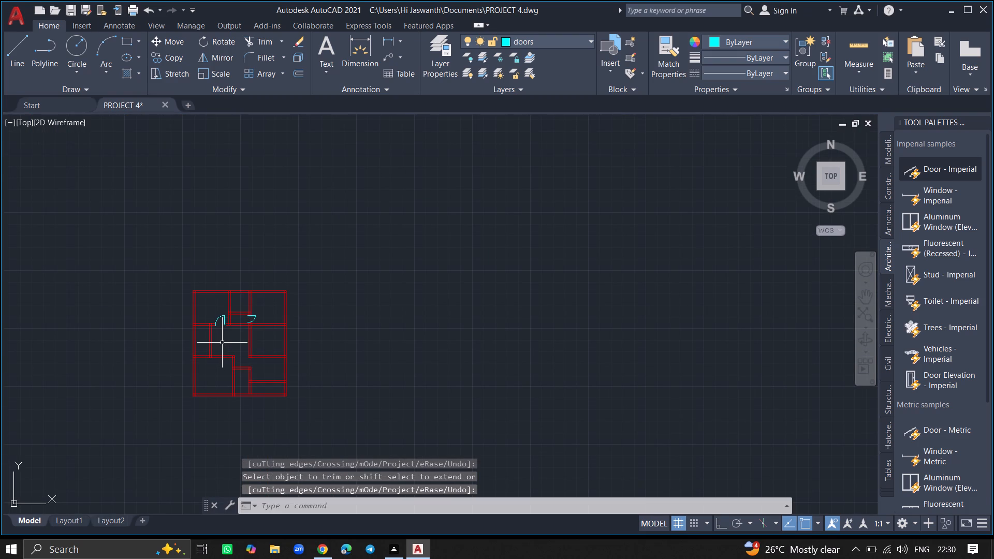
ctrl+scroll(222, 343, up, 4)
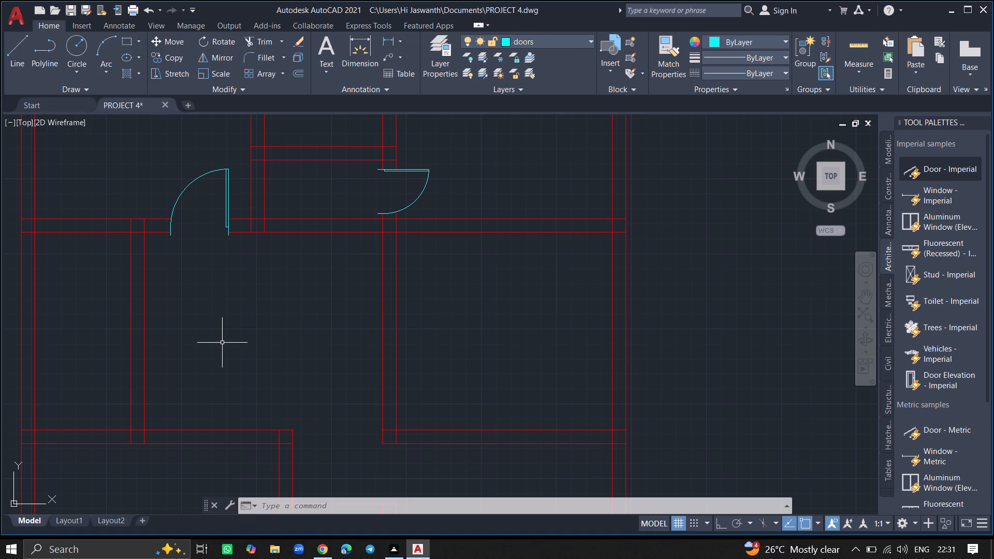
ctrl+scroll(222, 343, down, 2)
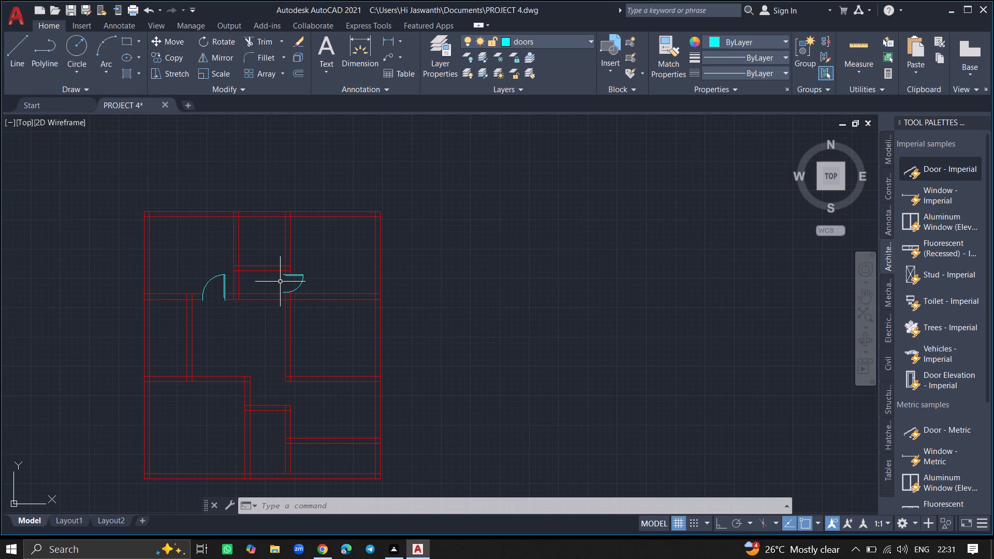
ctrl+scroll(280, 282, up, 3)
click(328, 253)
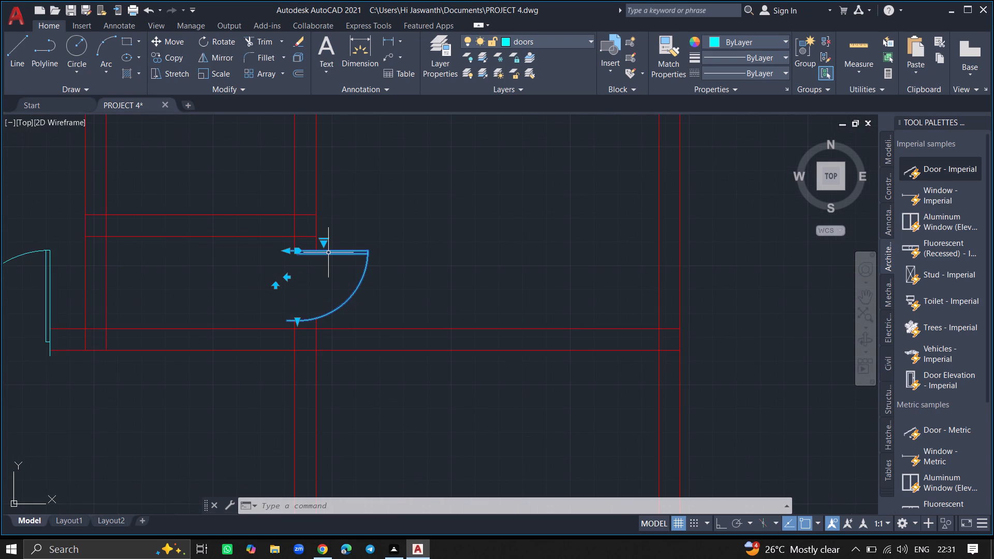
text(MIRROR)
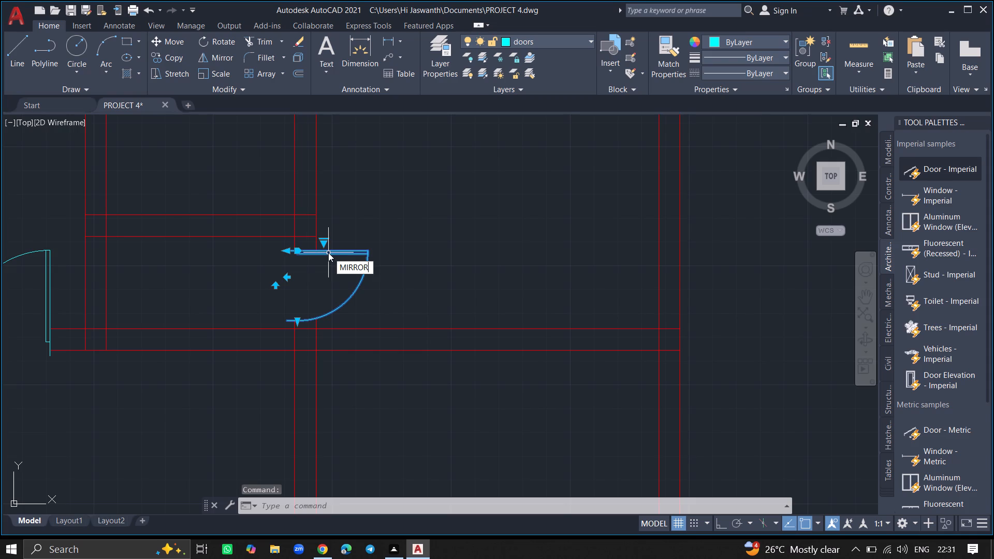
key(Return)
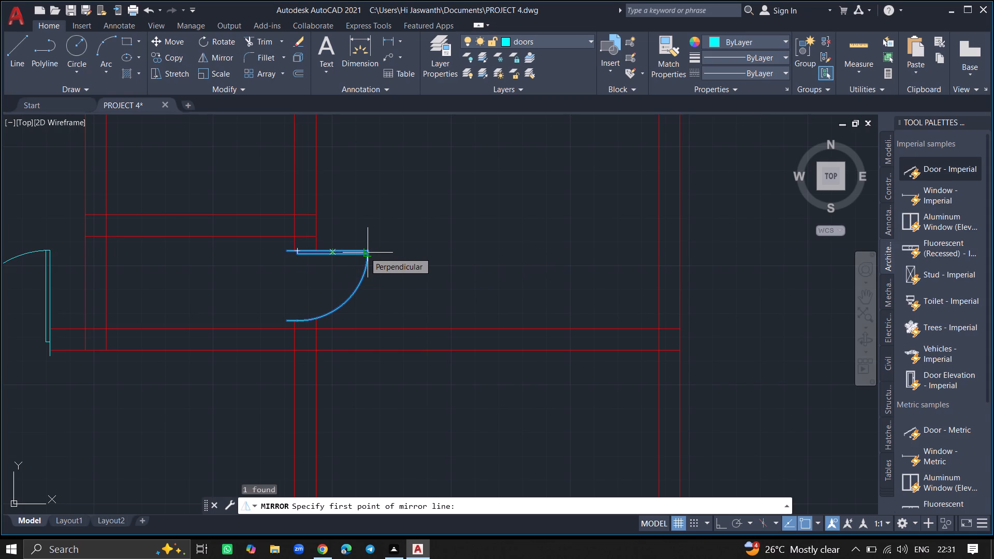
ctrl+scroll(364, 252, up, 1)
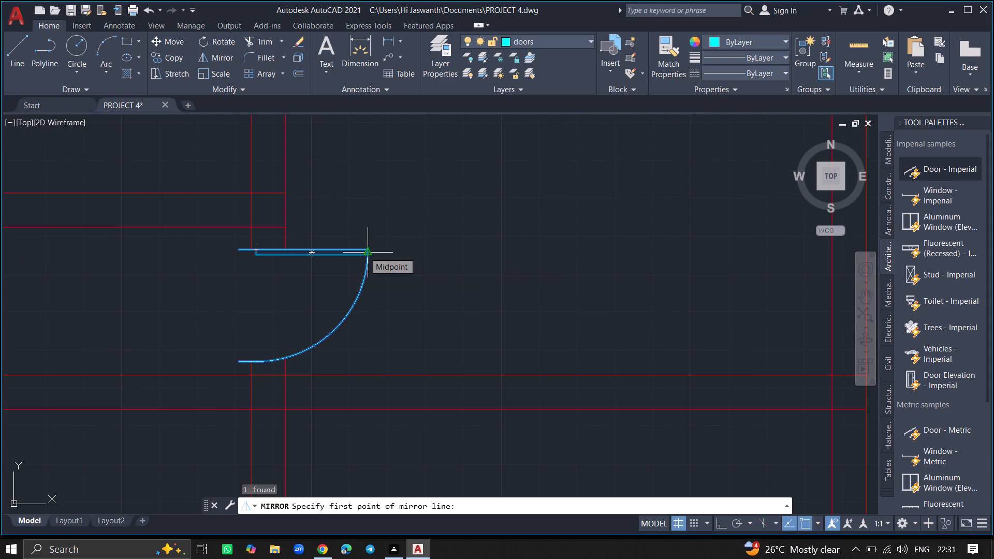
ctrl+scroll(364, 252, up, 1)
click(364, 252)
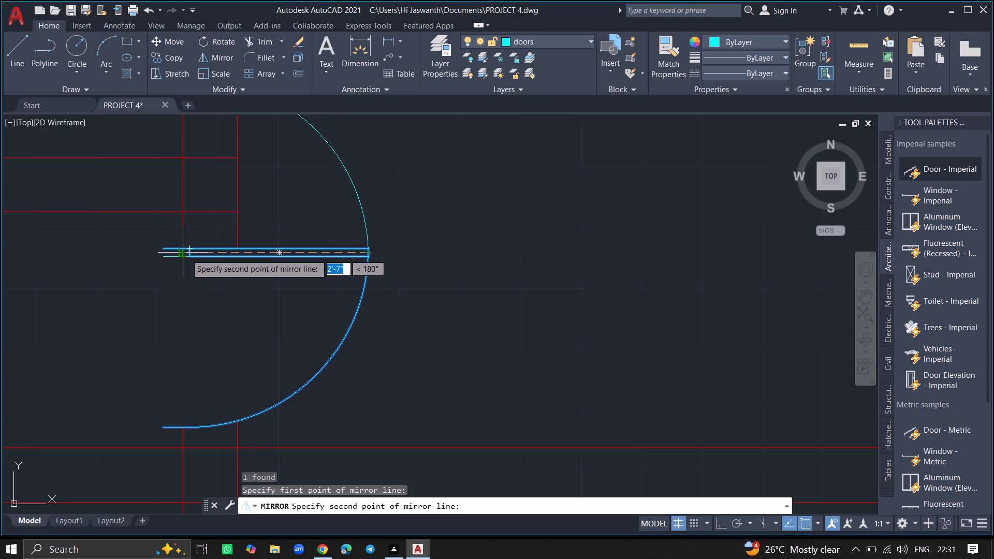
ctrl+scroll(188, 257, up, 4)
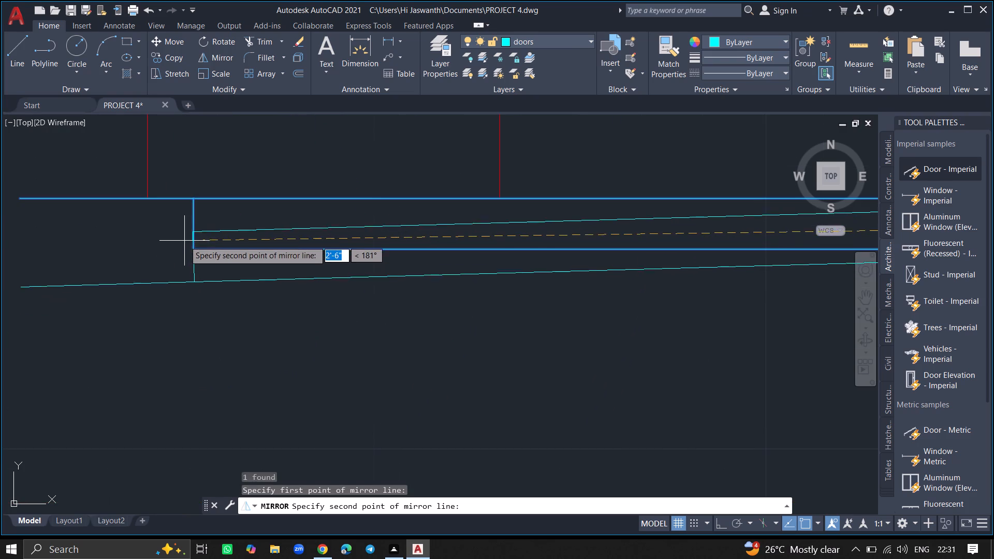
click(191, 225)
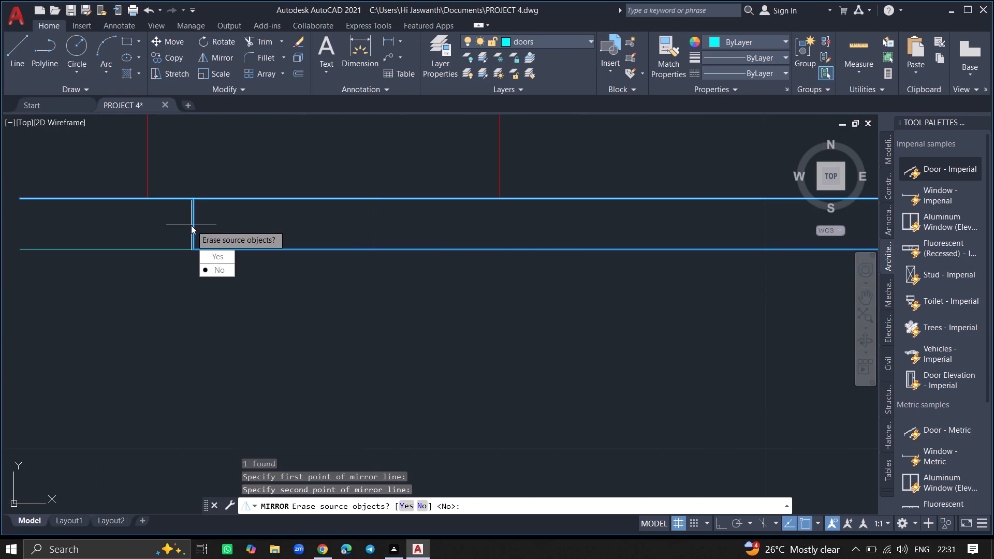
drag(214, 256, 191, 225)
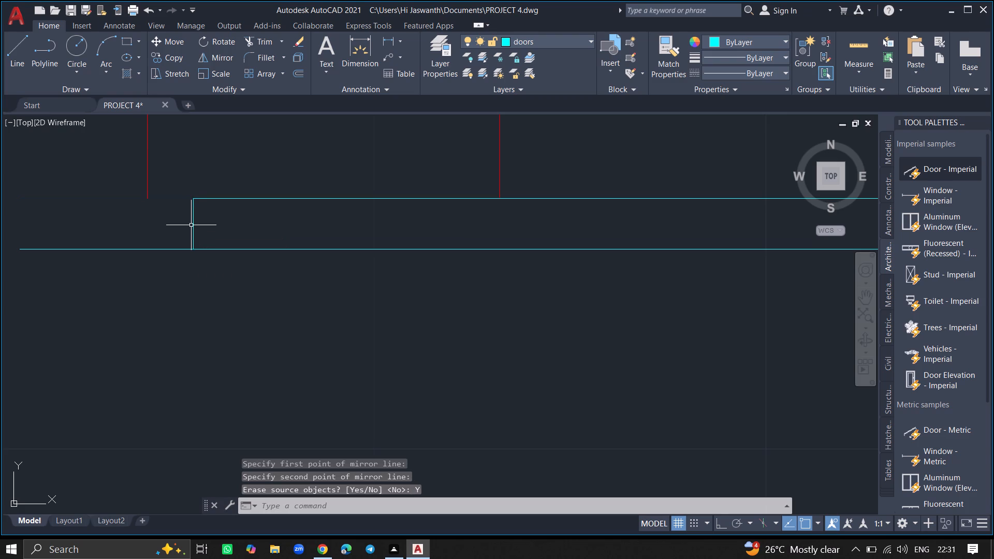
Move the mirrored door about 2'-5" down and slightly left, bringing its leaf to the lower end of the doorway.
click(194, 225)
text(MOVE)
key(Return)
click(194, 225)
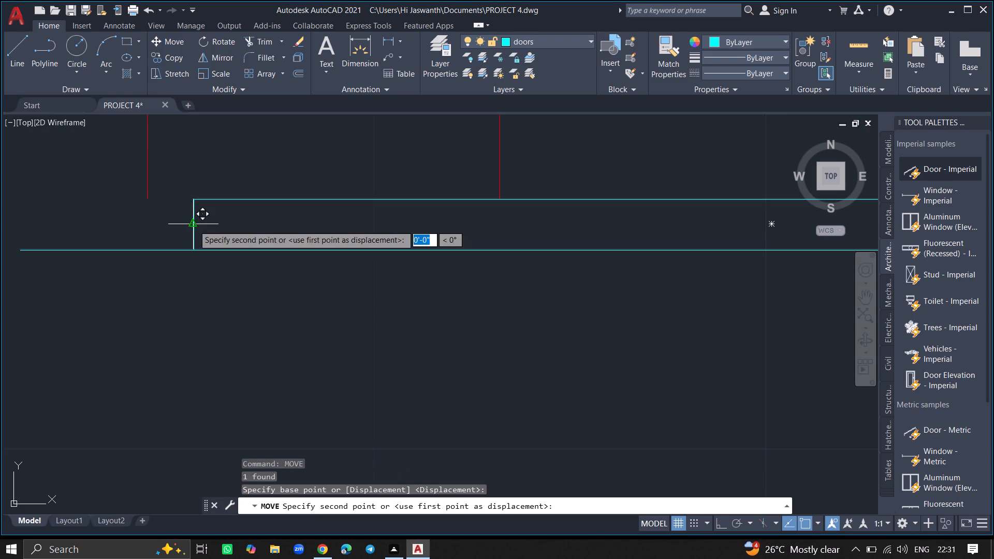
ctrl+scroll(172, 279, down, 3)
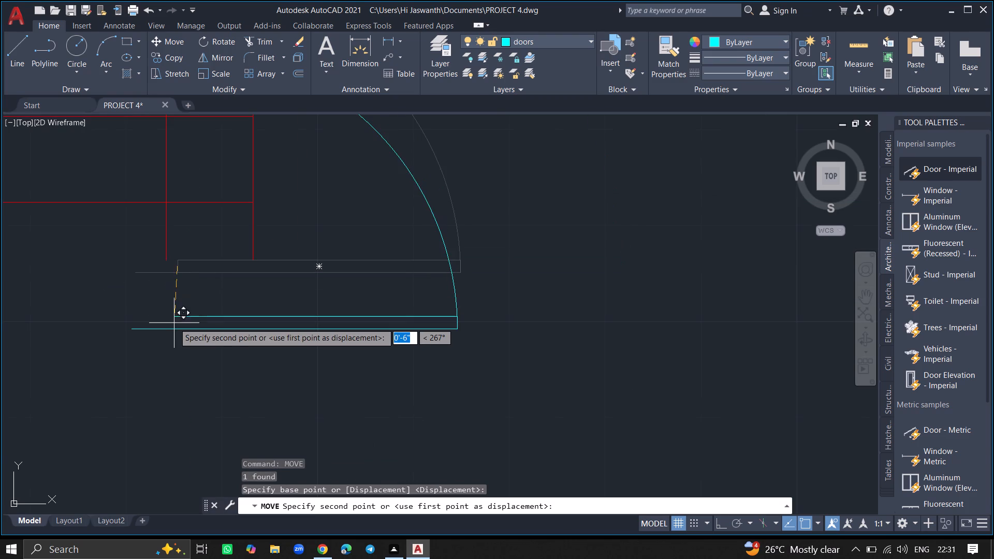
ctrl+scroll(174, 323, down, 2)
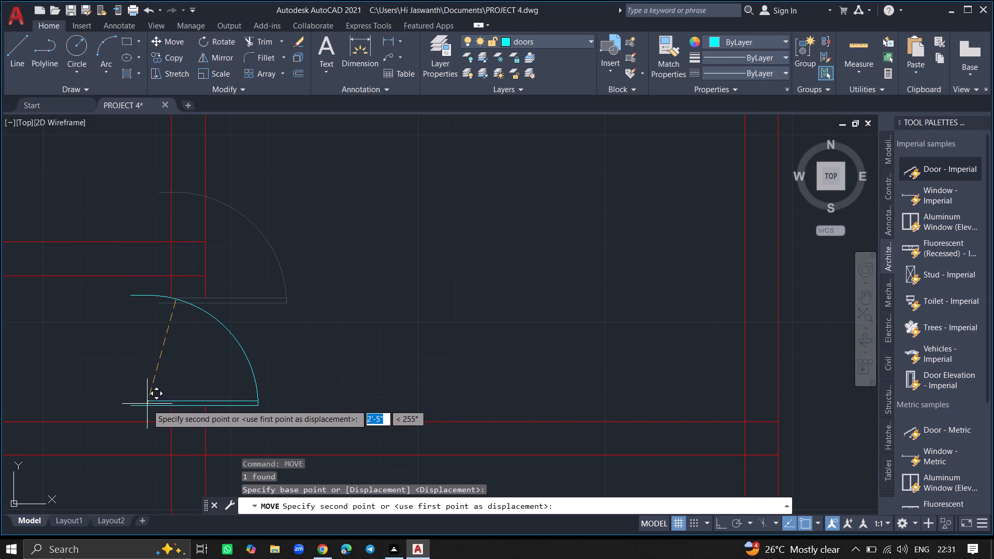
click(147, 404)
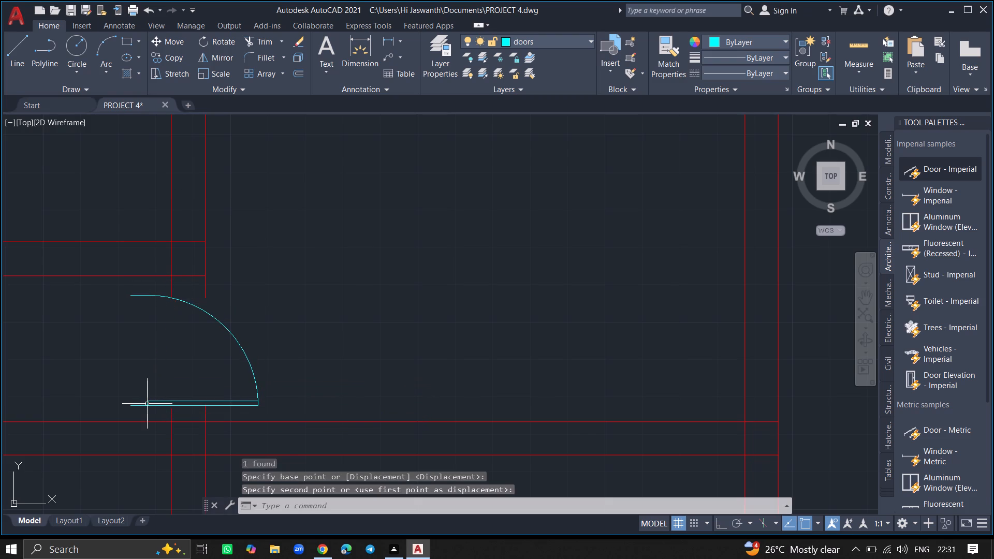
Extend the wall's right-hand line above the doorway down to the door's swing arc.
text(EX)
key(Return)
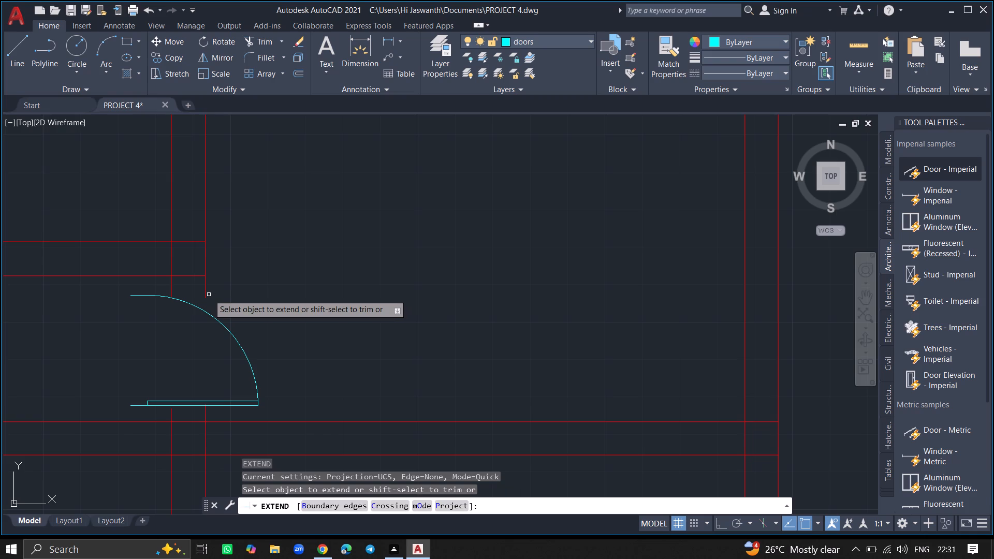
click(206, 295)
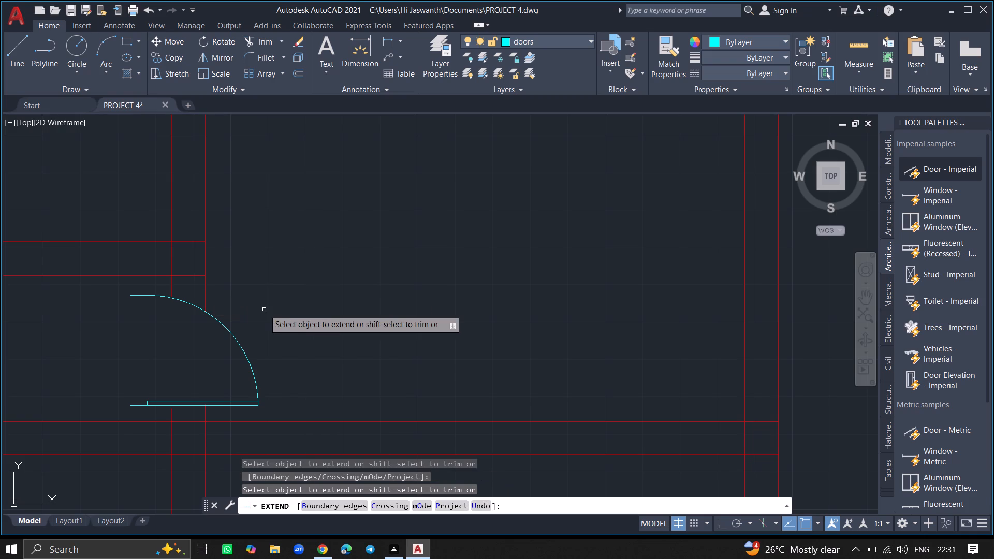
key(Return)
Move the mirrored door to the right so its jamb ends sit across the thickness of the room's left wall.
ctrl+scroll(264, 310, down, 4)
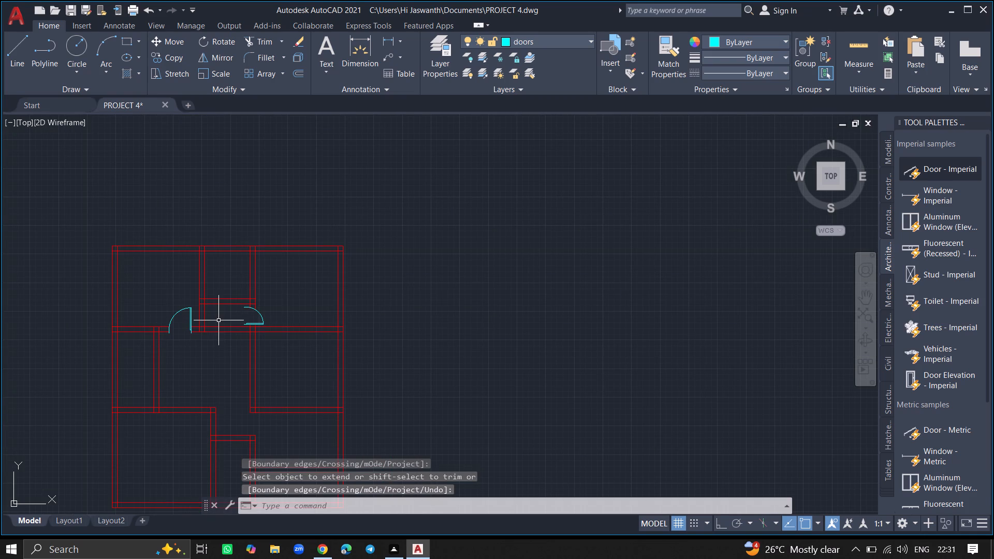
click(260, 322)
text(MOVE)
key(Return)
click(260, 322)
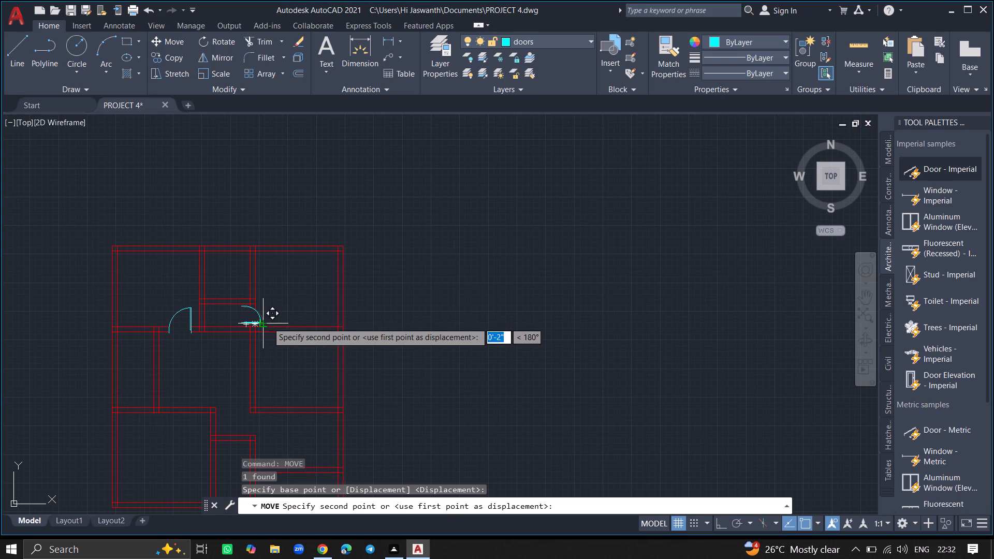
ctrl+scroll(274, 322, up, 2)
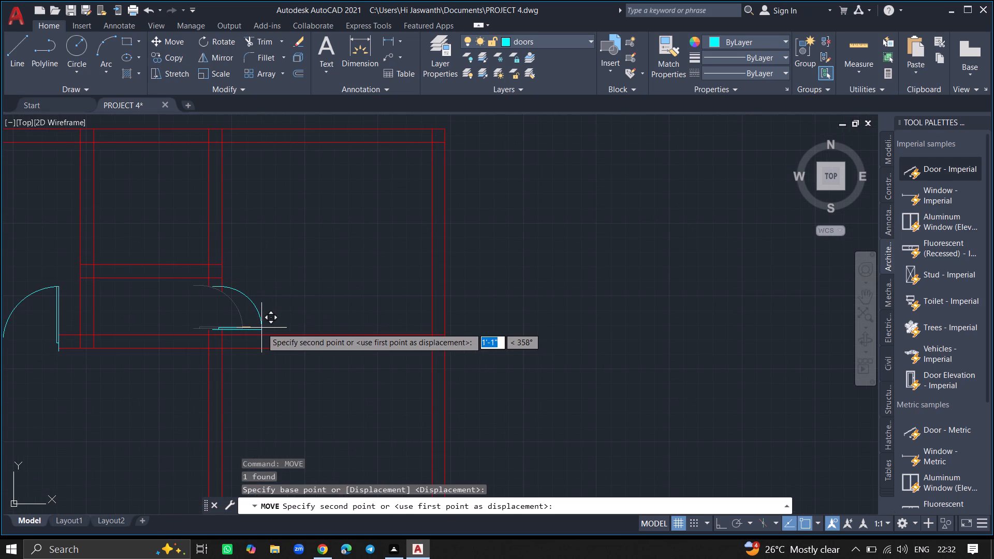
click(256, 328)
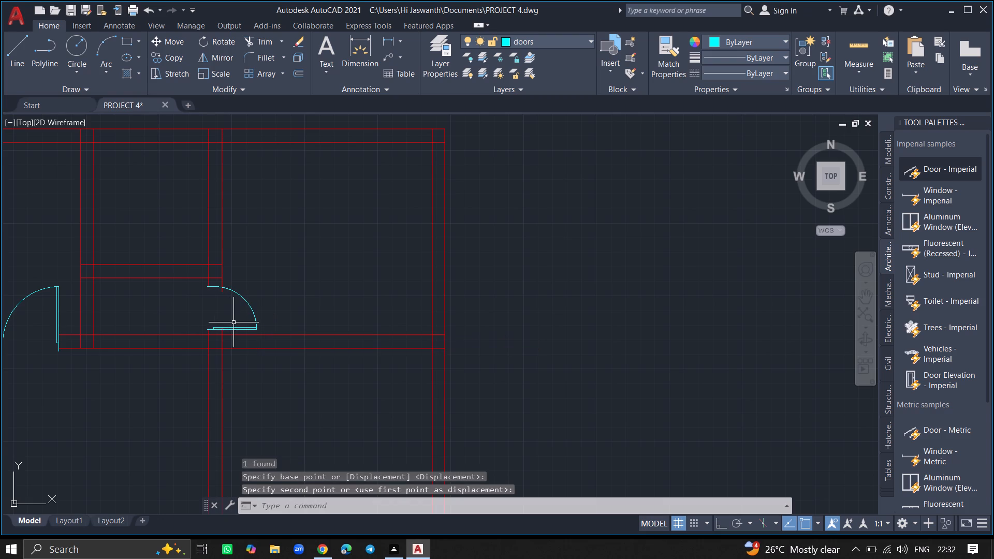
Extend the wall's left-hand line below the doorway up to the door's lower jamb line.
ctrl+scroll(200, 313, up, 1)
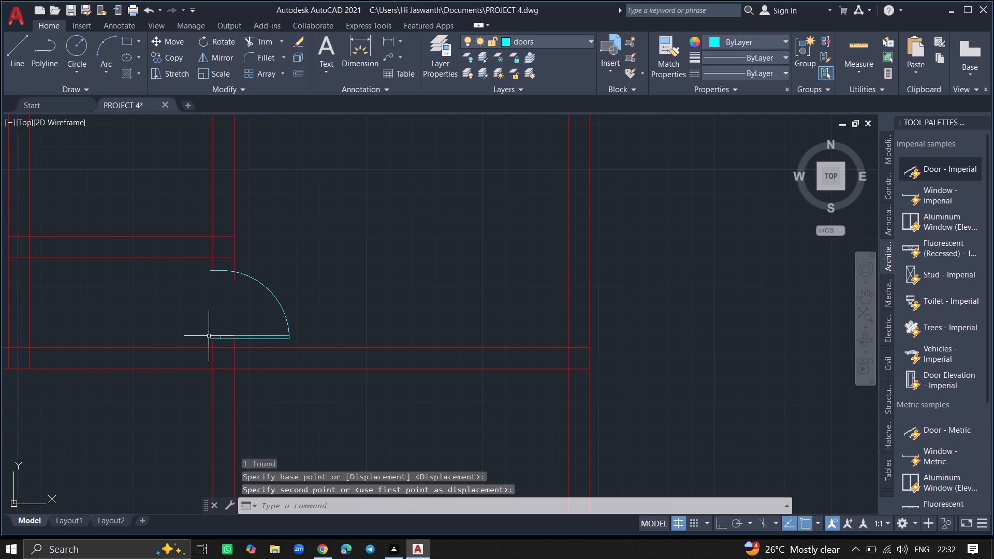
ctrl+scroll(209, 344, up, 3)
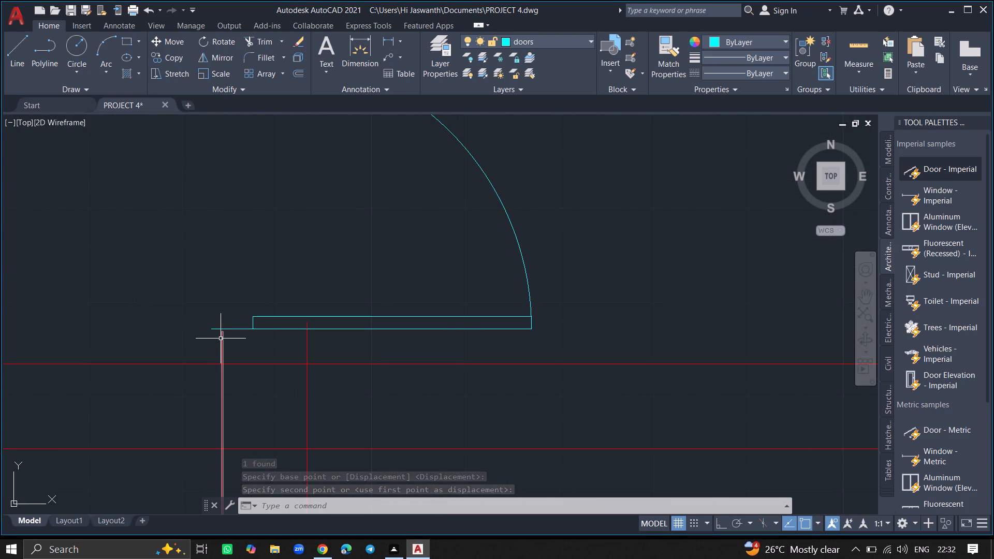
ctrl+scroll(221, 339, up, 3)
text(EX)
key(Return)
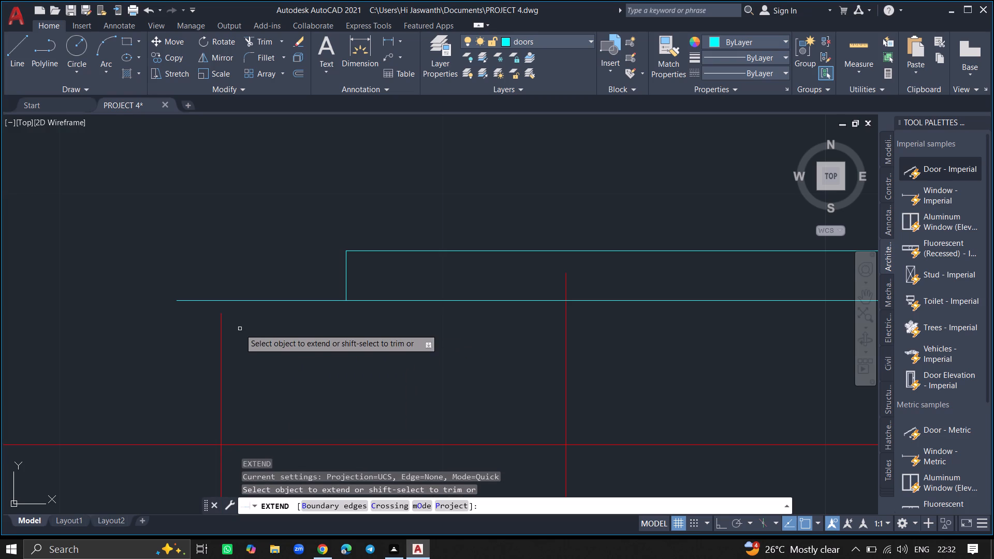
drag(220, 323, 241, 336)
ctrl+scroll(241, 336, down, 3)
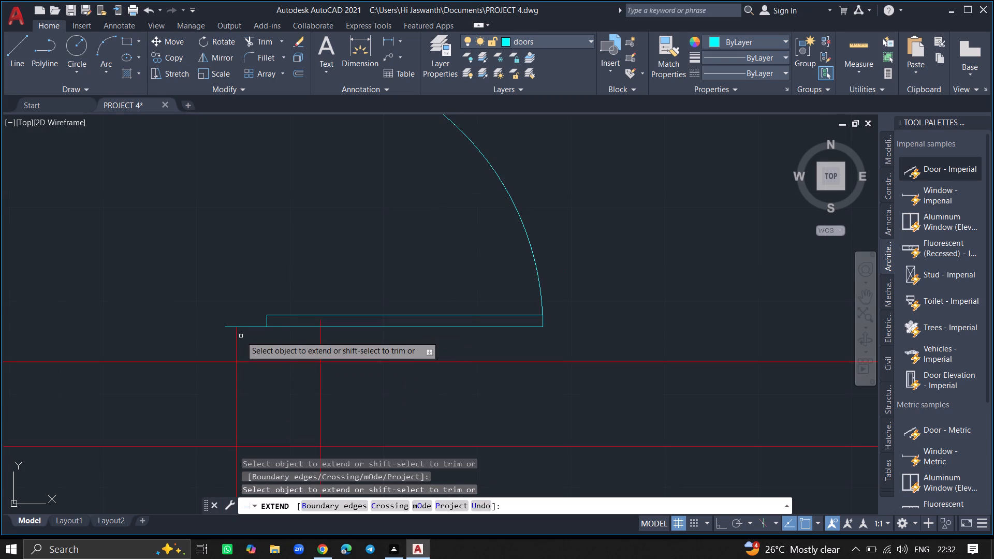
ctrl+scroll(248, 263, down, 2)
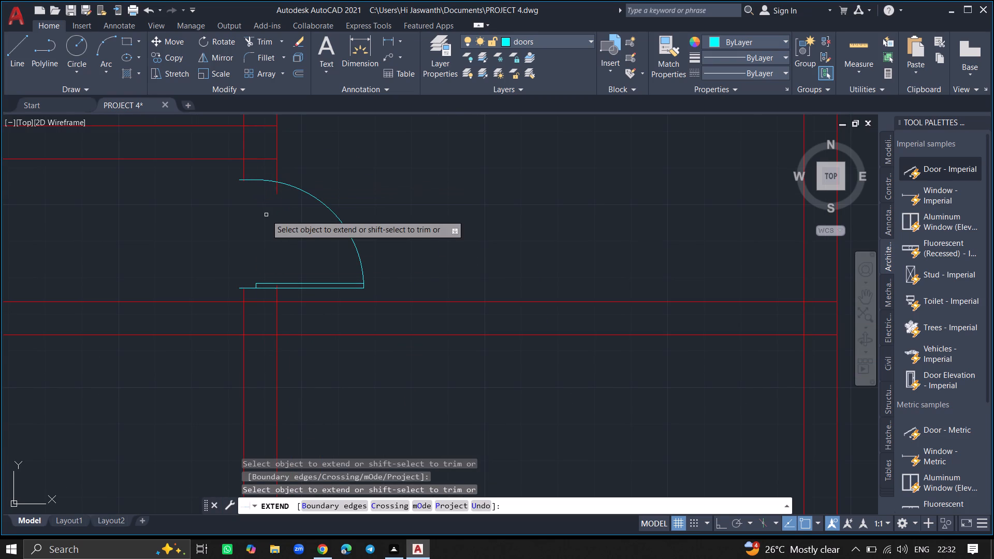
Trim the overshoot of the wall's right-hand line above the doorway where it passes the door's swing arc.
key(Return)
ctrl+scroll(285, 185, up, 5)
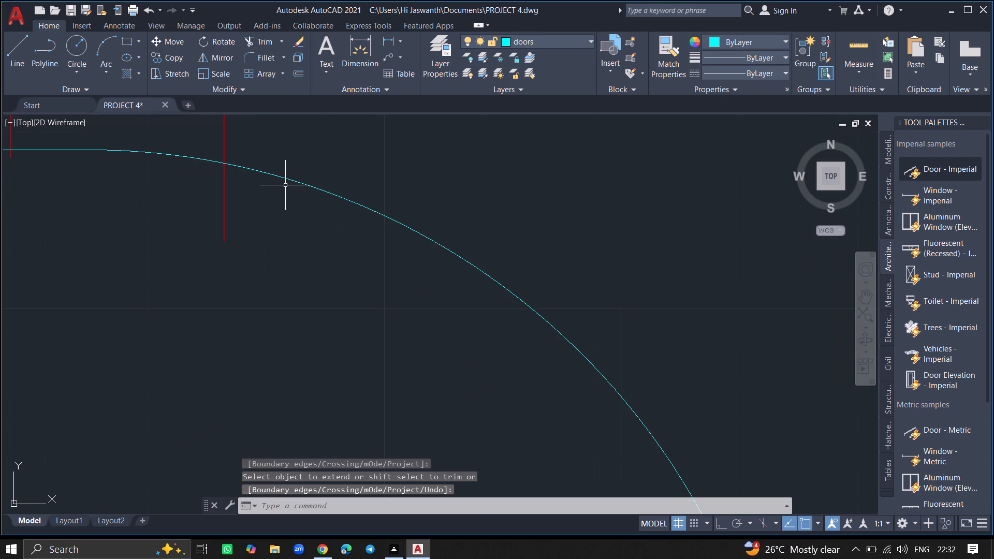
text(TRIM)
key(Return)
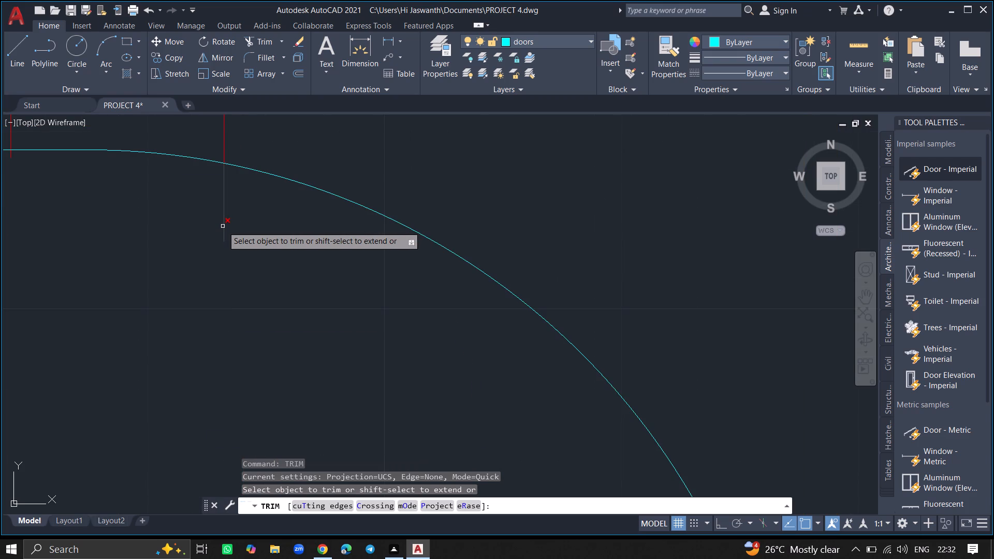
click(223, 226)
key(Return)
ctrl+scroll(223, 226, down, 5)
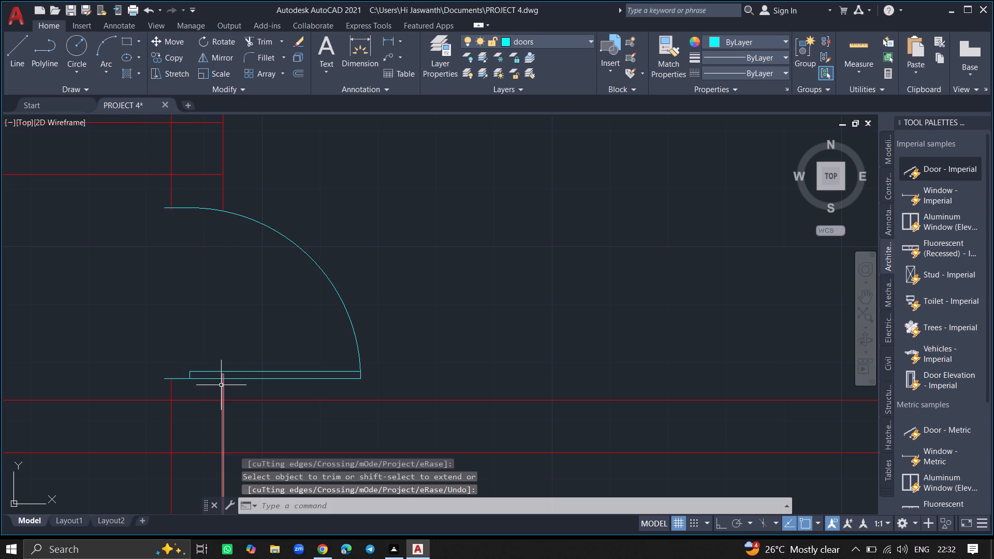
Trim the wall's right-hand line below the doorway back to the lower edge of the door leaf.
ctrl+scroll(221, 385, up, 7)
text(TR)
key(Return)
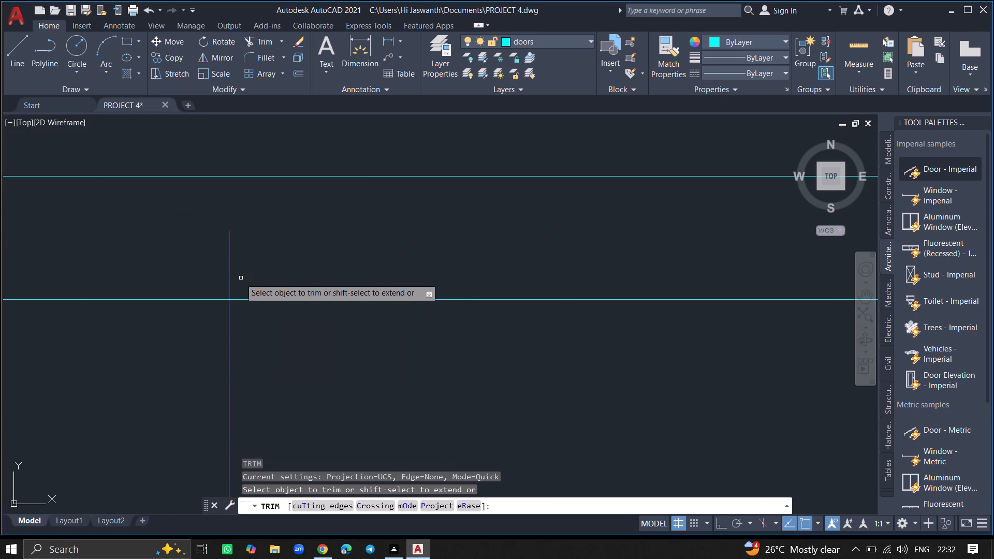
click(230, 278)
key(Return)
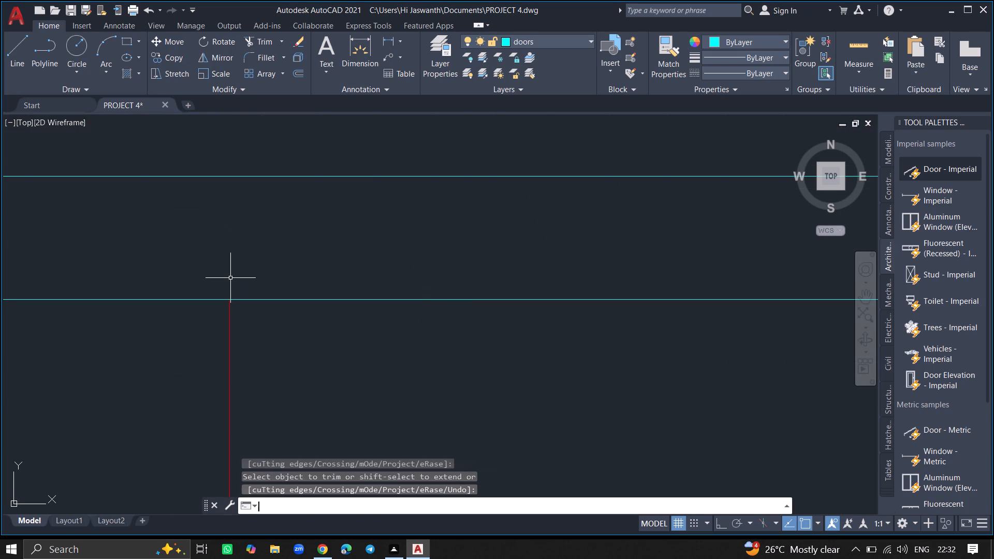
Copy the door in the upper-left room's bottom wall about 17'-9" down into the lower-left room.
ctrl+scroll(230, 278, down, 6)
ctrl+scroll(197, 205, down, 6)
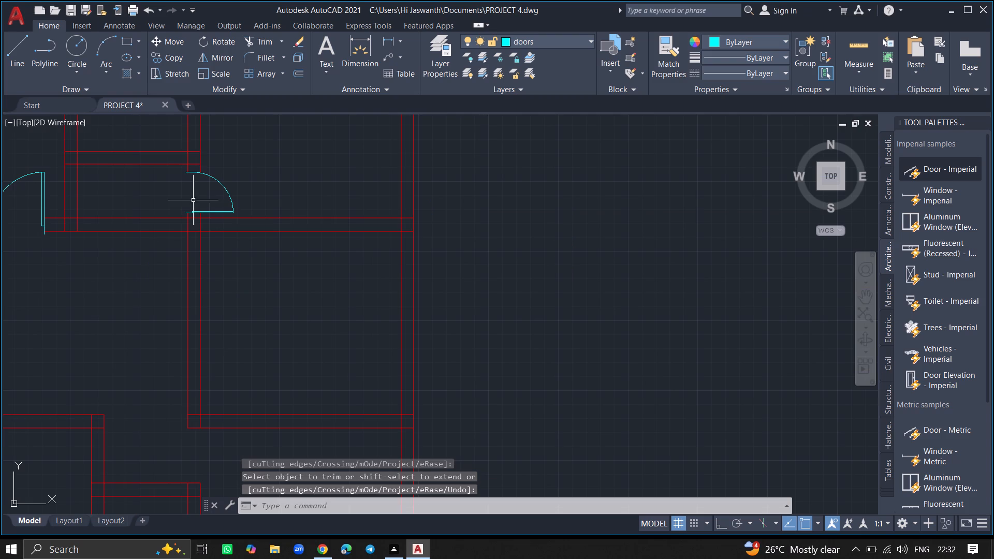
ctrl+scroll(128, 195, down, 4)
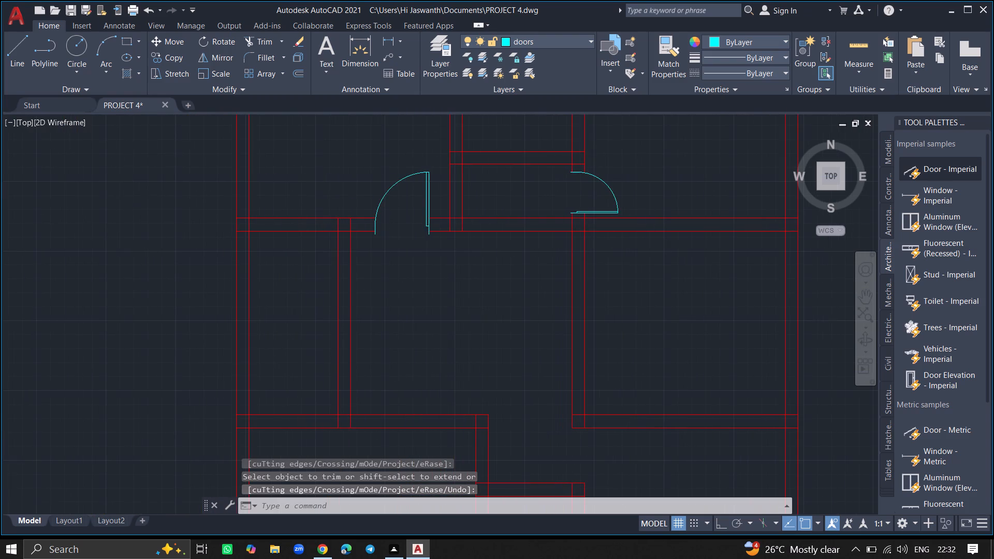
ctrl+scroll(128, 195, down, 1)
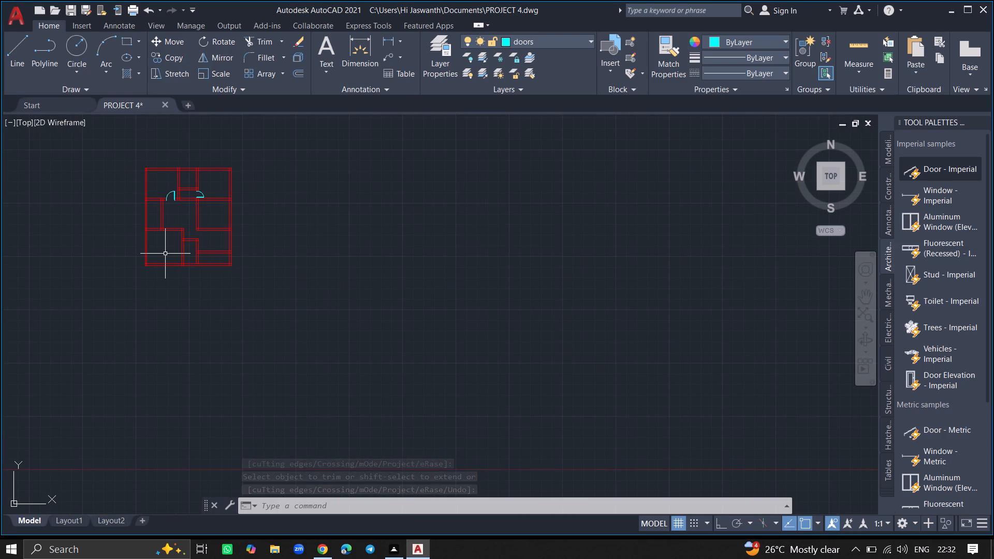
click(173, 190)
text(COPY)
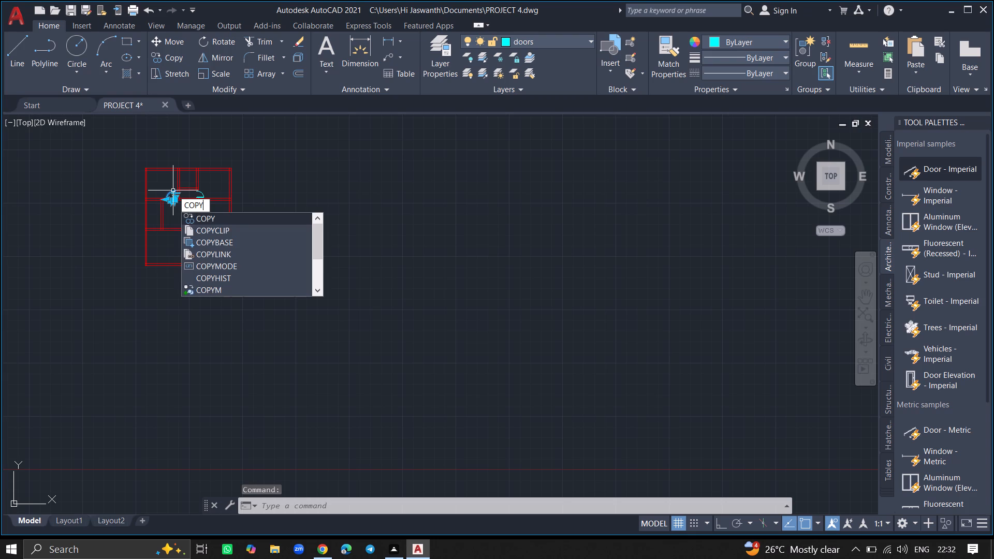
click(190, 216)
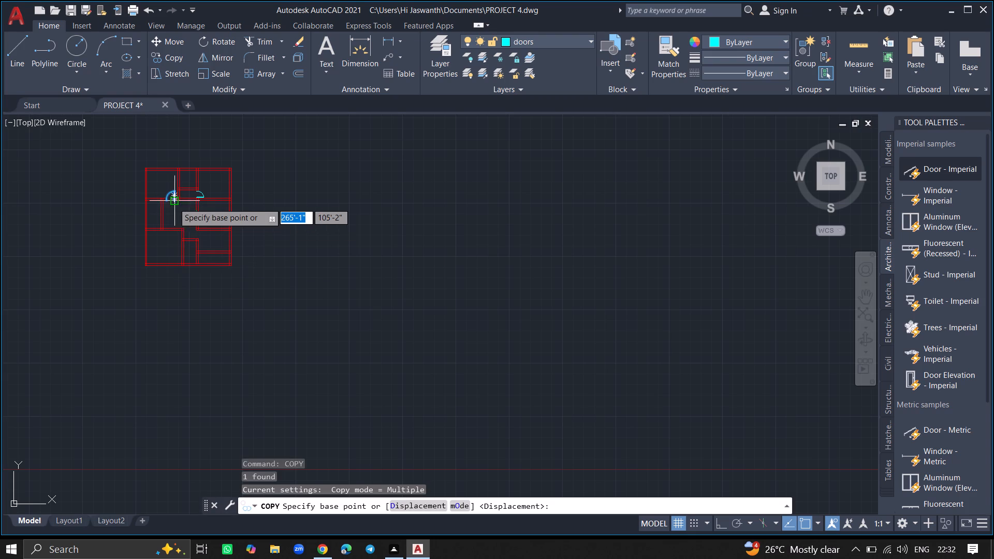
click(171, 198)
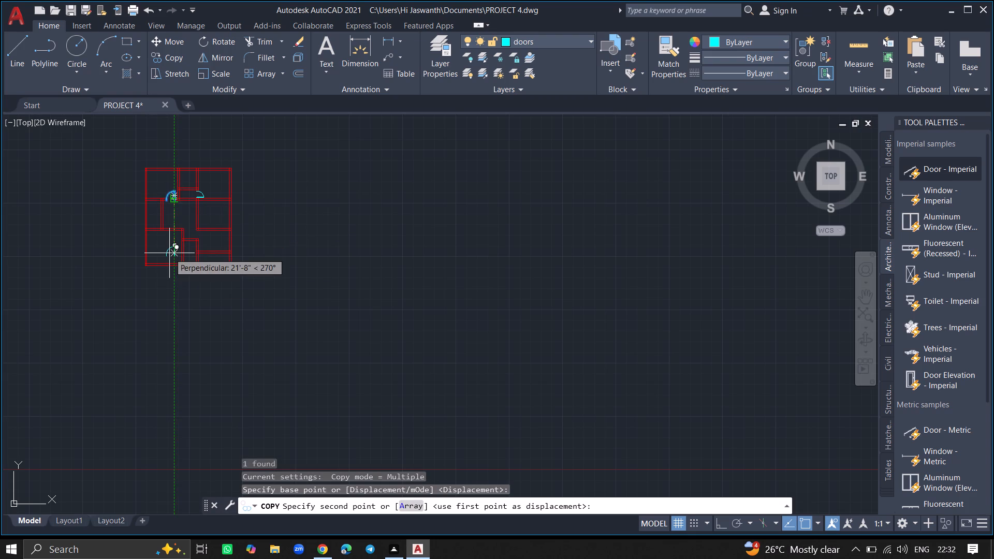
ctrl+scroll(169, 253, up, 2)
click(165, 220)
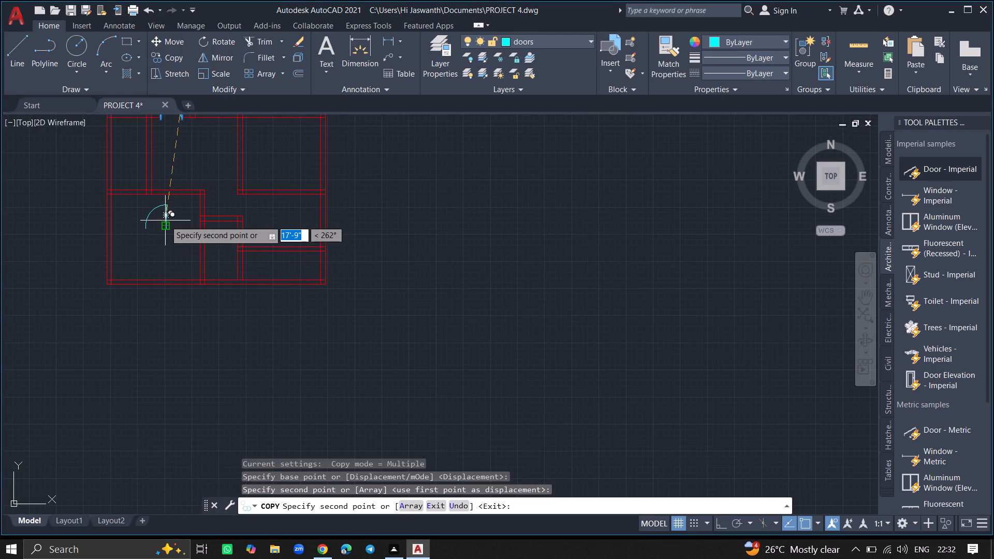
key(Escape)
Rotate the copied door 180° about the upper end of its leaf so it swings downward.
click(165, 220)
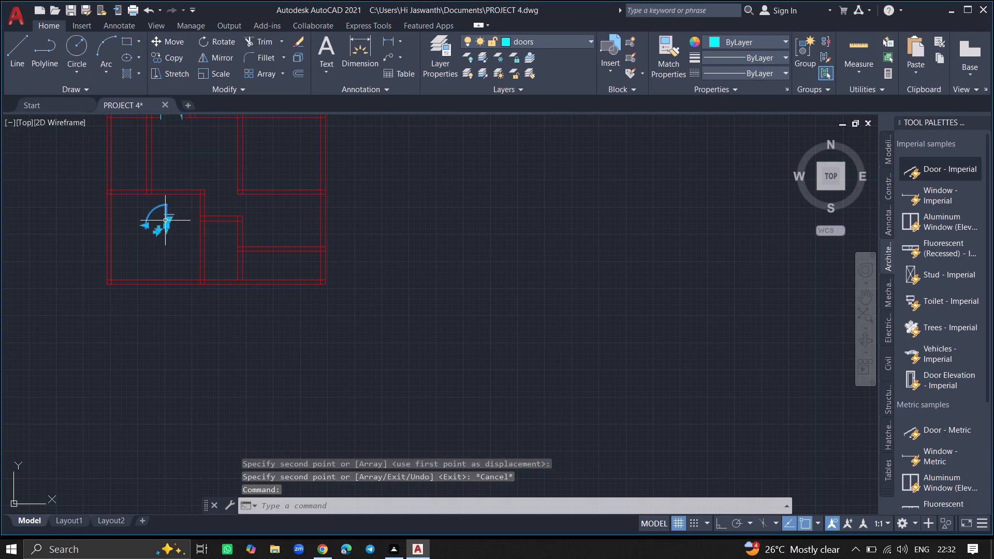
text(ROTATE)
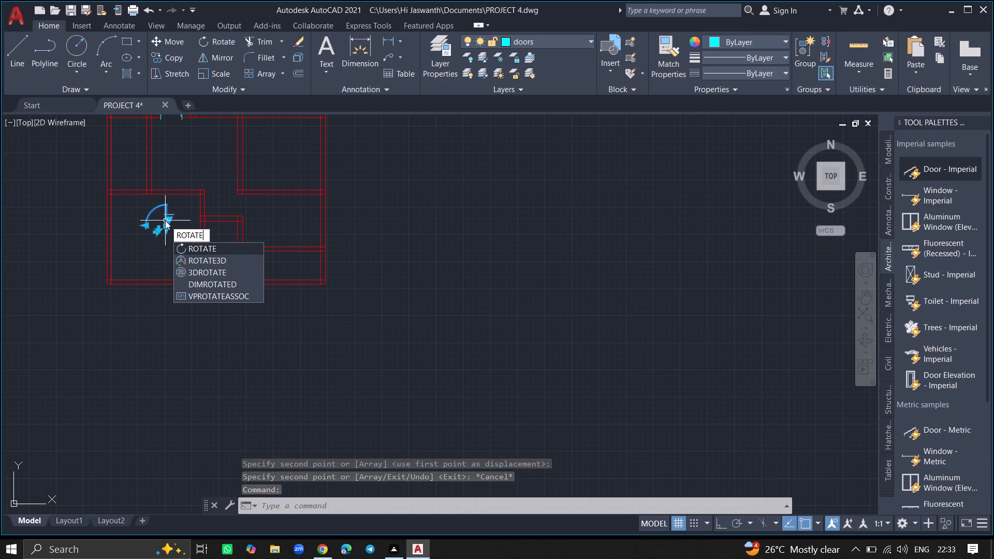
key(Return)
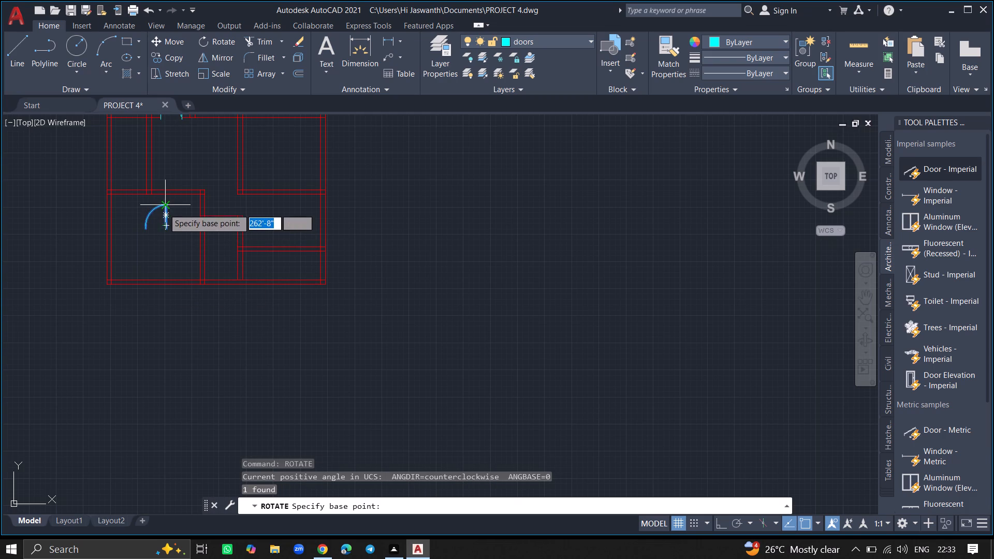
click(164, 208)
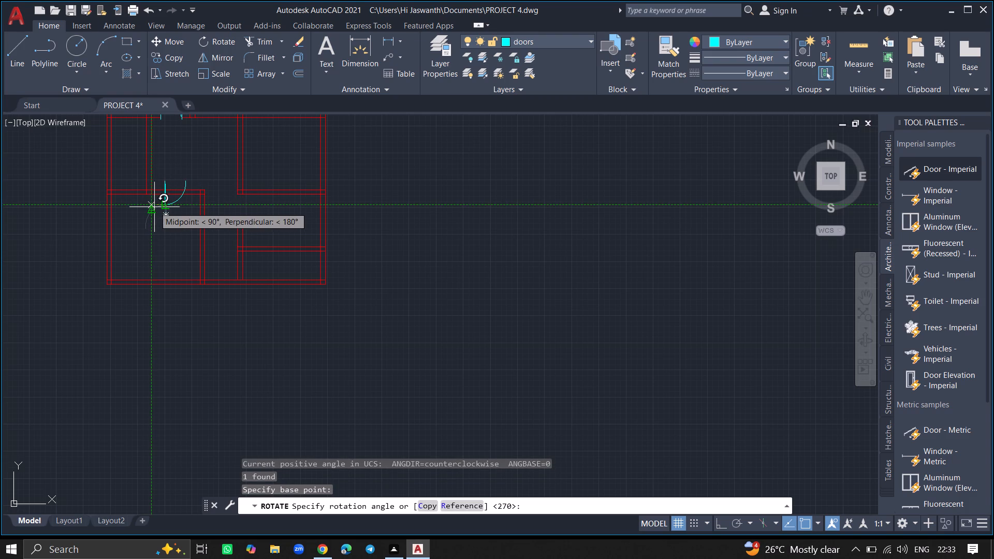
click(154, 207)
Move the rotated door about 1'-4" down so its jambs span the lower-left room's top wall.
ctrl+scroll(167, 195, up, 3)
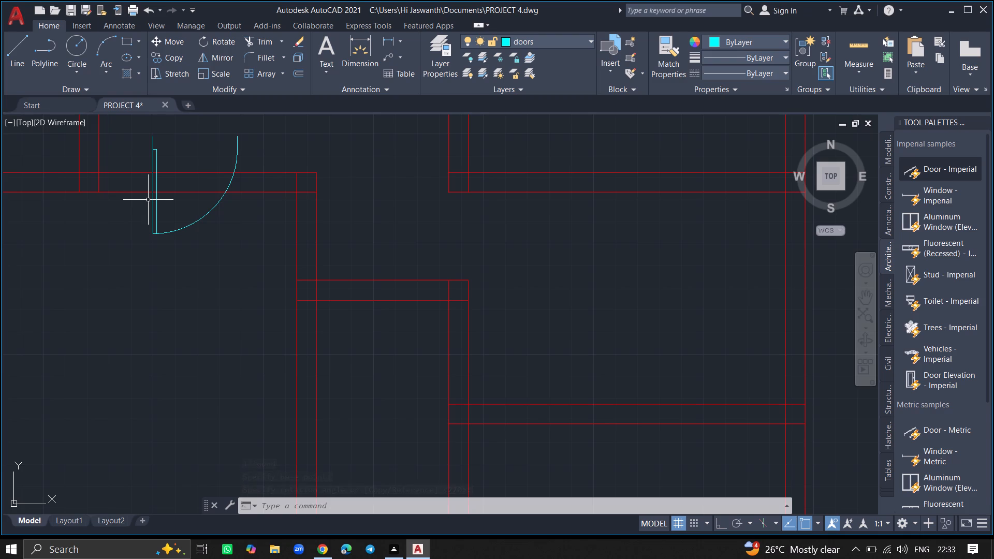
click(153, 200)
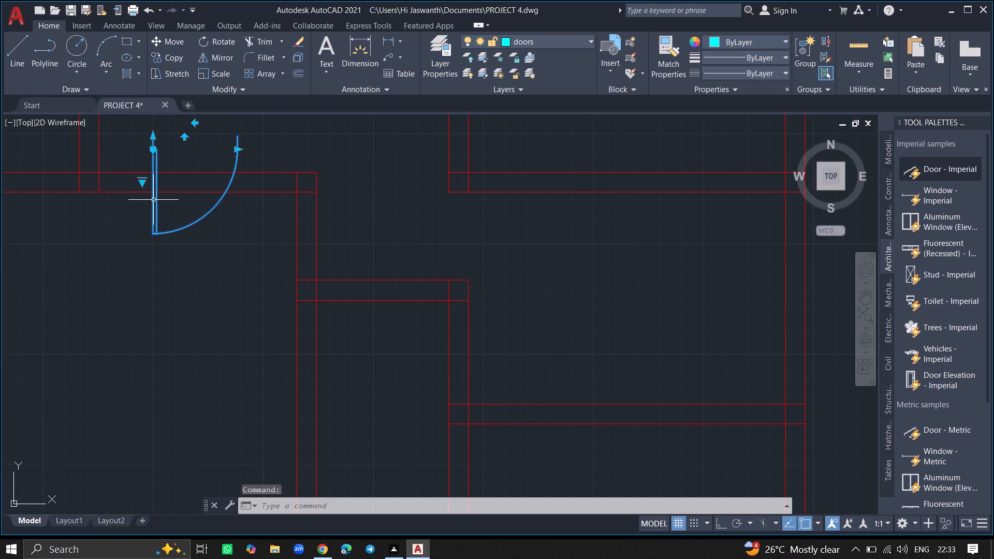
text(MOVE)
key(Return)
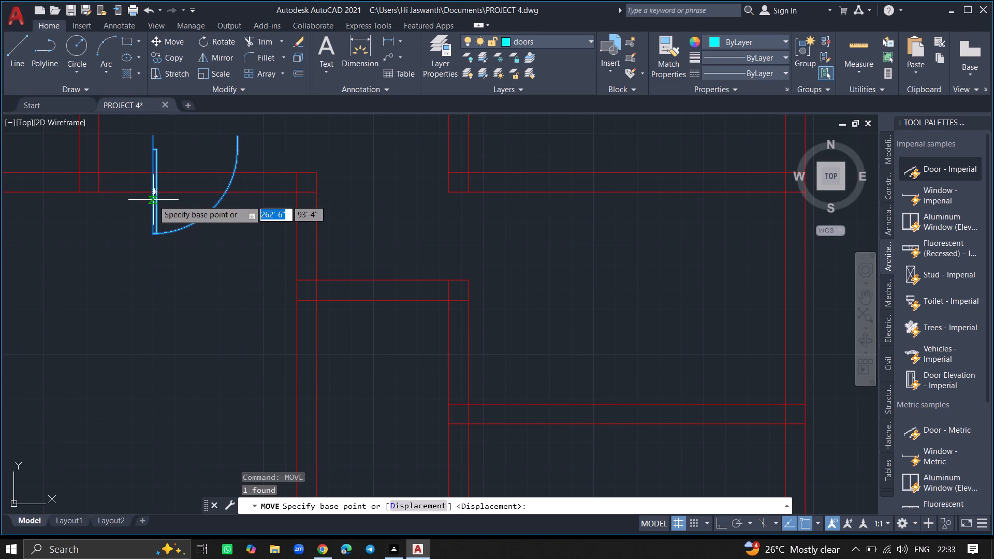
click(153, 200)
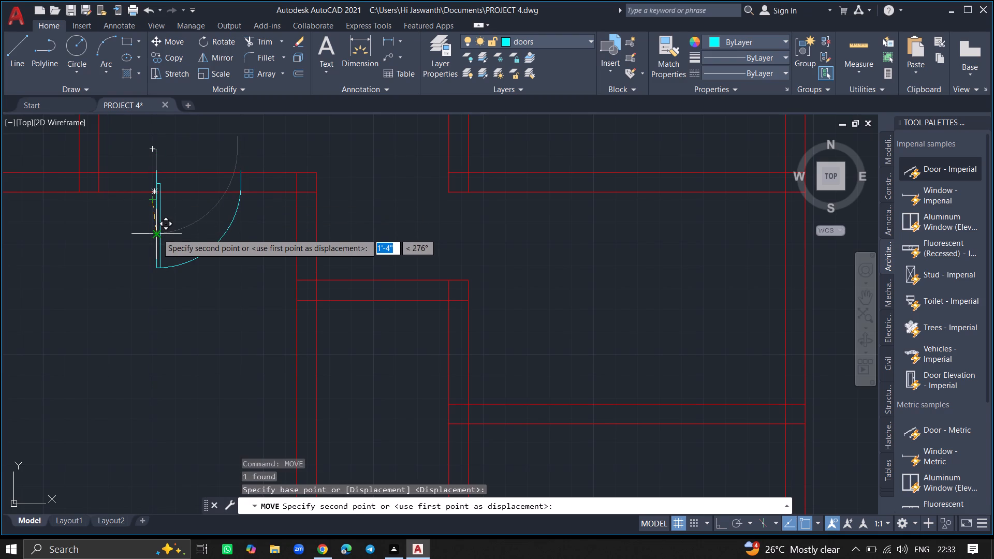
click(157, 233)
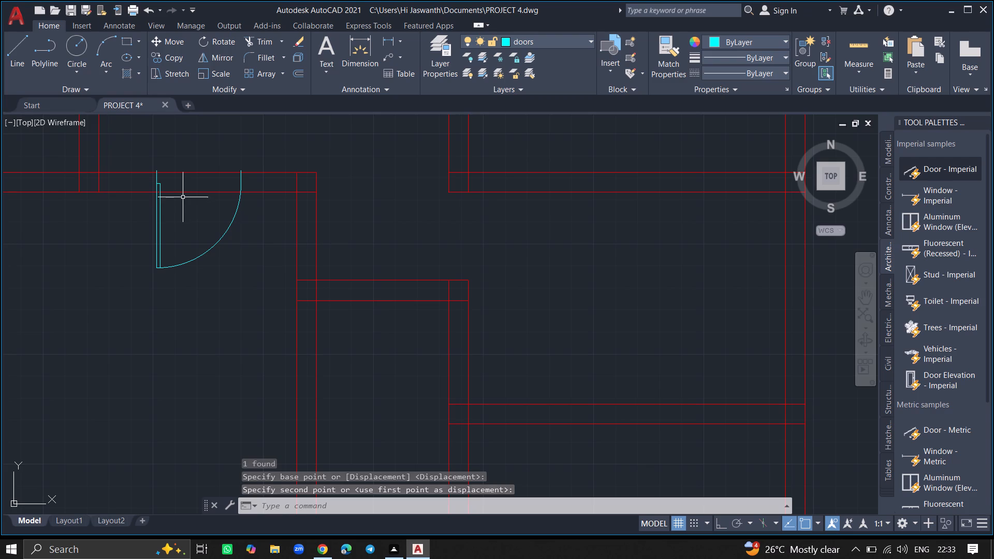
Trim both wall lines between the rotated door's jambs with a fence to open the doorway in the lower-left room's top wall.
ctrl+scroll(195, 164, up, 1)
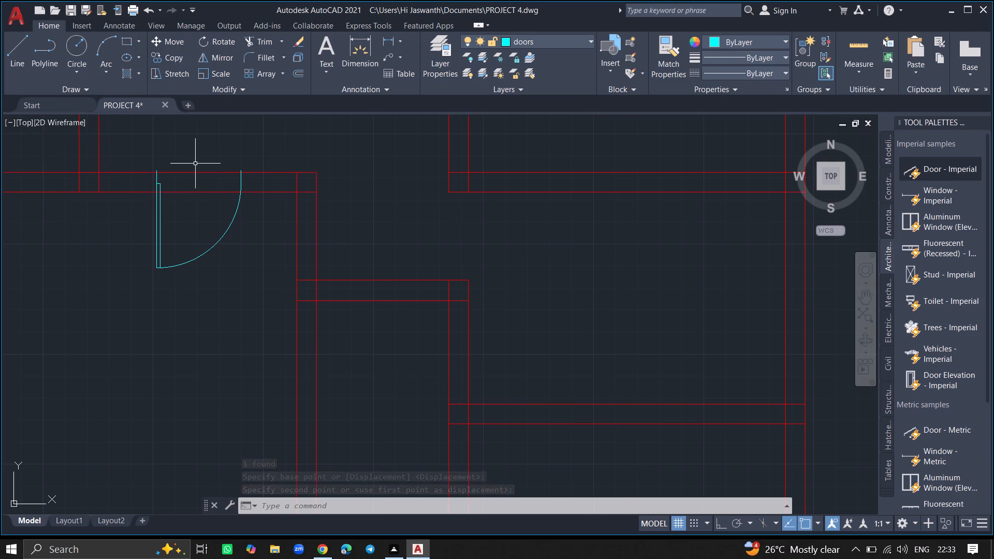
ctrl+scroll(195, 164, up, 1)
text(TRIM)
key(Return)
click(195, 164)
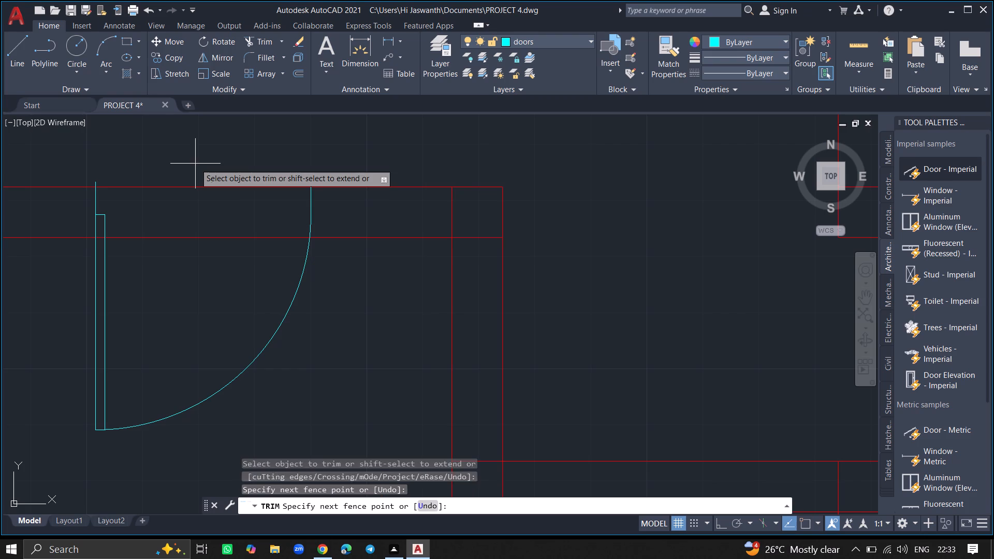
click(179, 272)
key(Return)
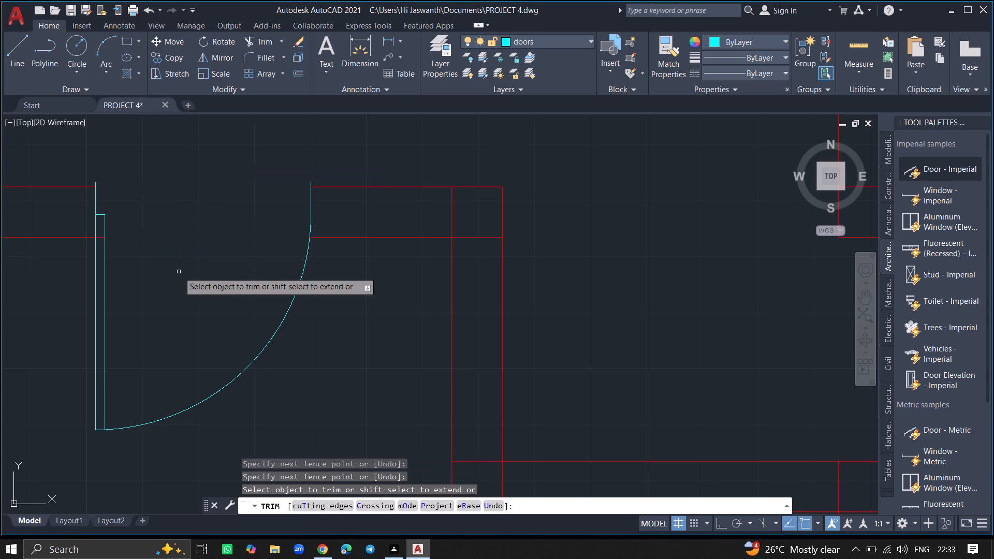
key(Return)
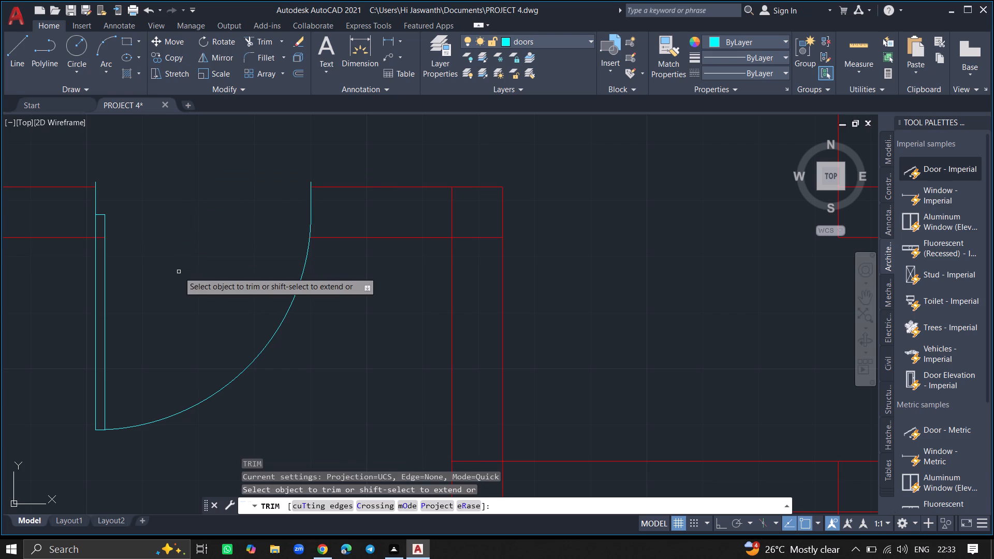
key(Return)
key(Escape)
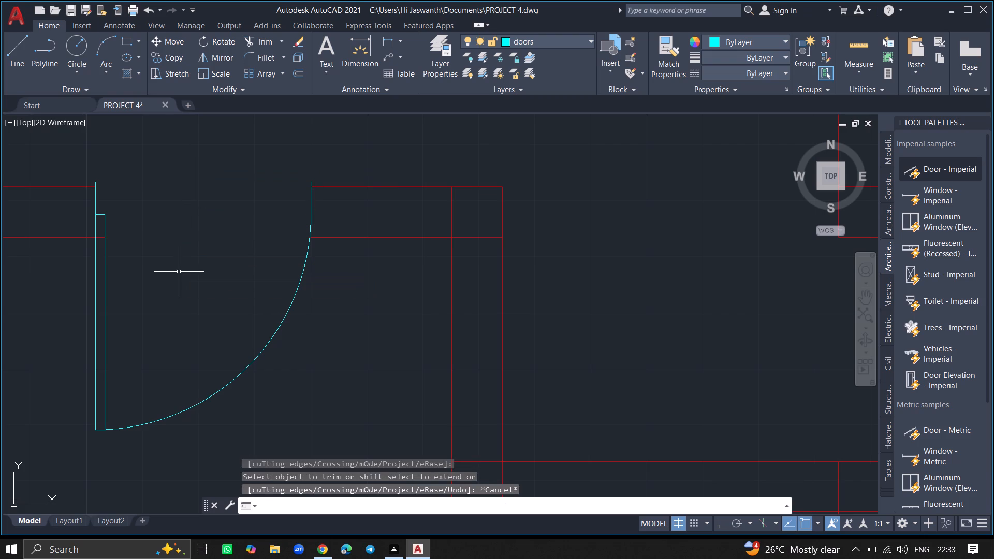
Save the drawing.
key(ctrl+s)
key(ctrl+s)
key(ctrl+s)
key(ctrl+s)
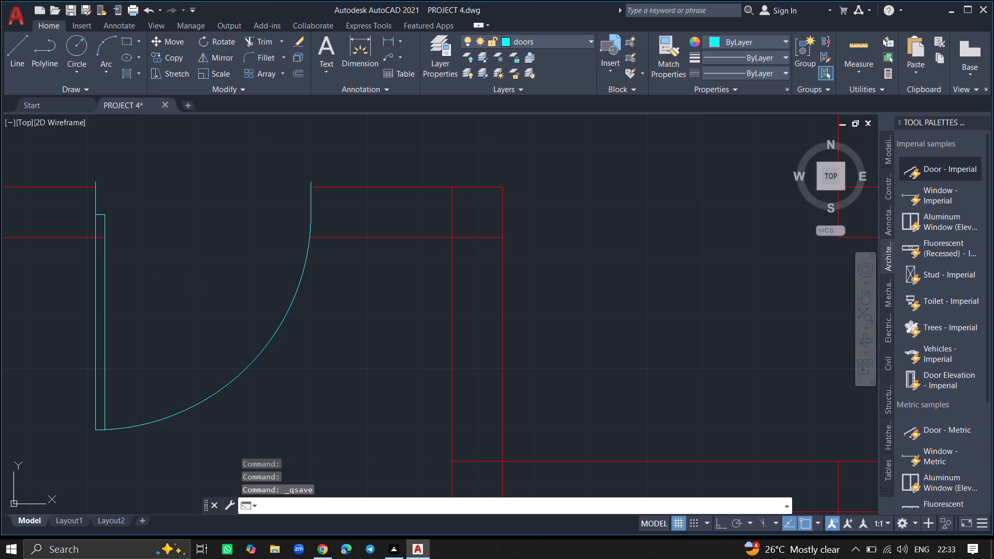
Insert a Door - Imperial block outside the plan, just beyond its lower-right corner.
ctrl+scroll(179, 272, down, 7)
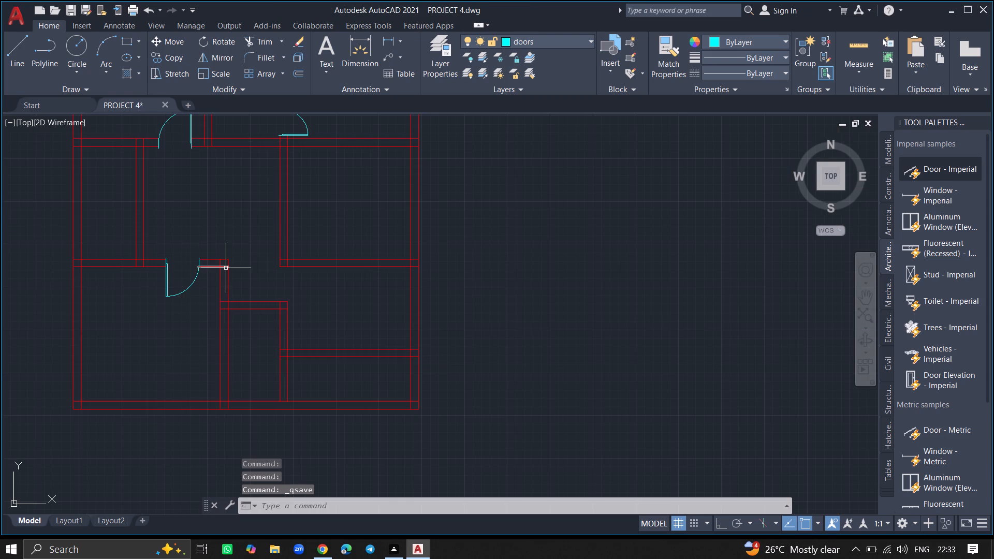
ctrl+scroll(226, 268, down, 1)
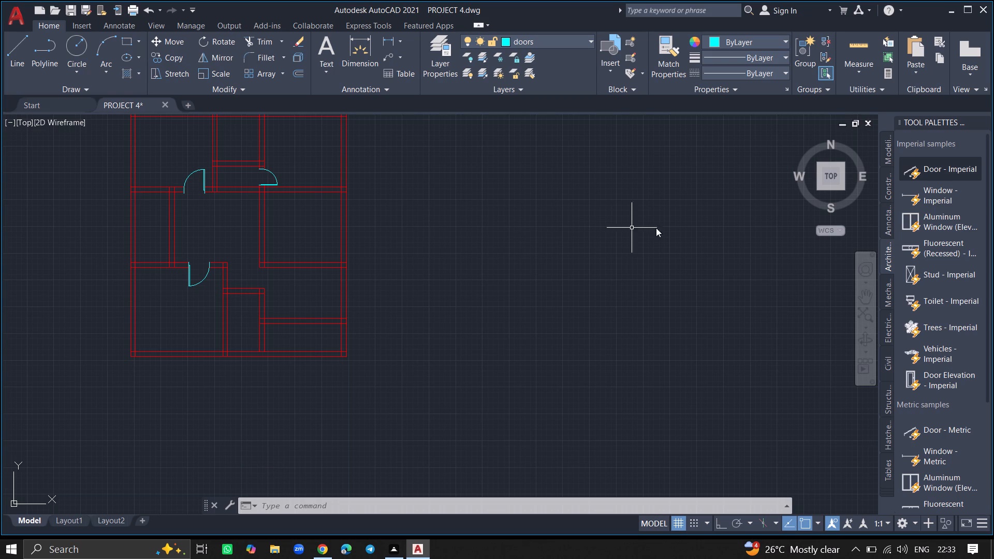
click(961, 167)
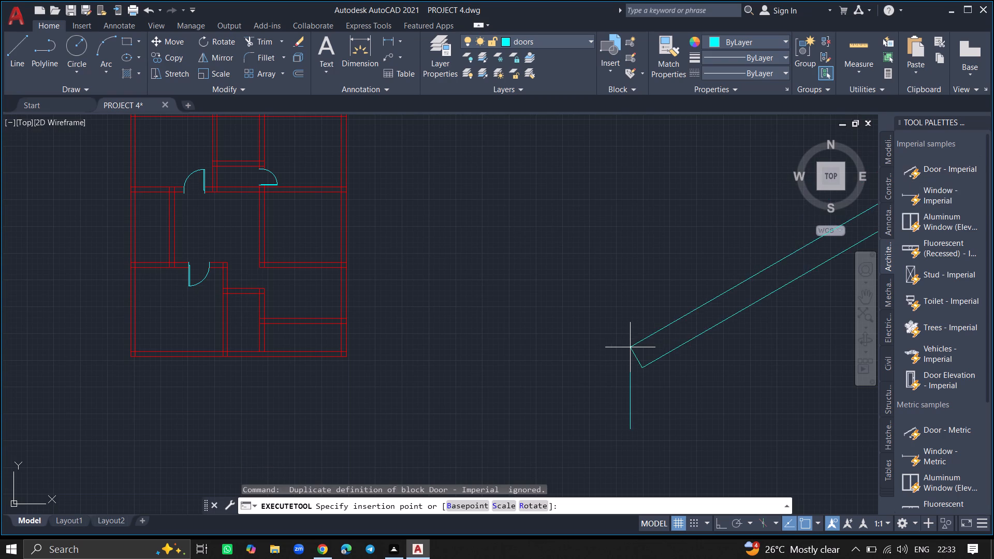
click(375, 402)
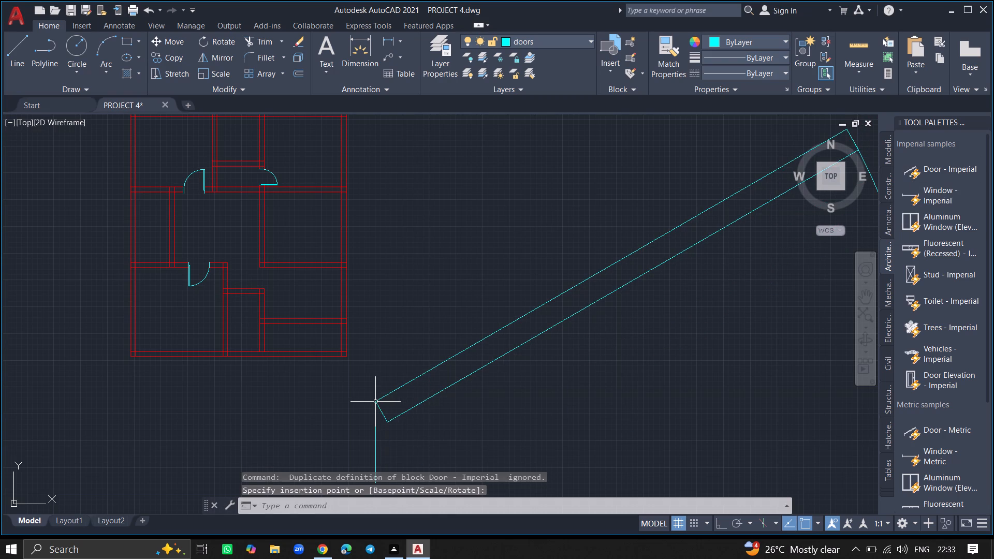
Set the newly inserted door's opening angle to Open 90º.
click(375, 402)
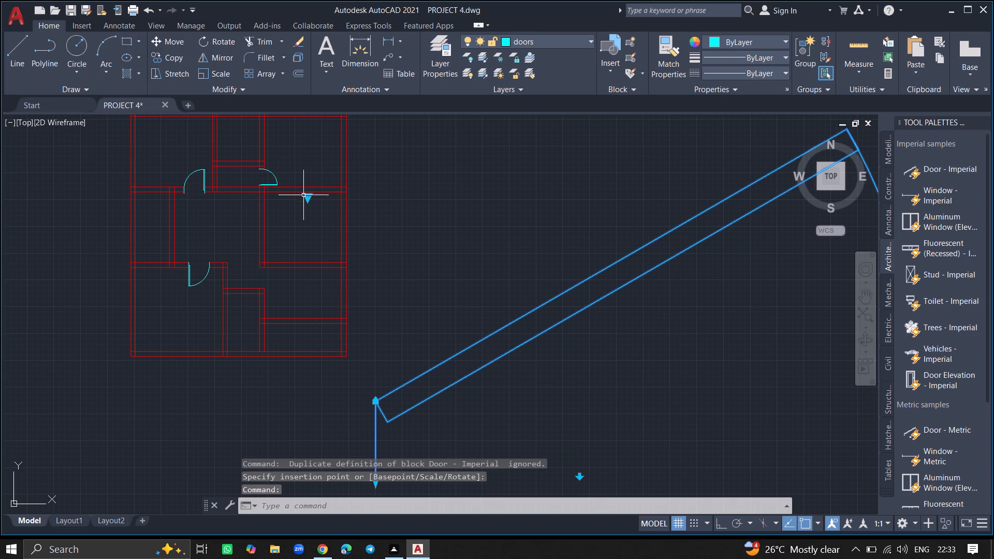
click(306, 198)
click(327, 245)
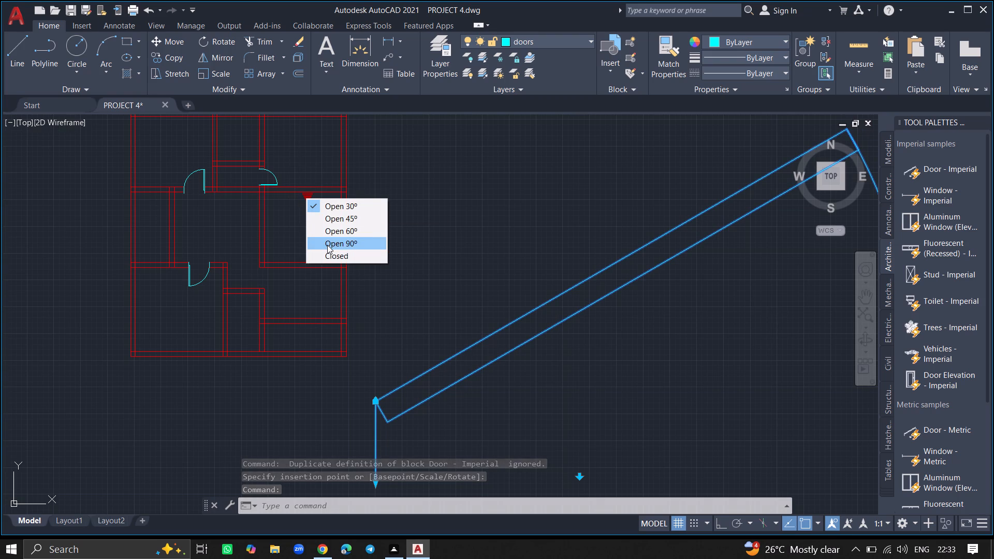
key(Escape)
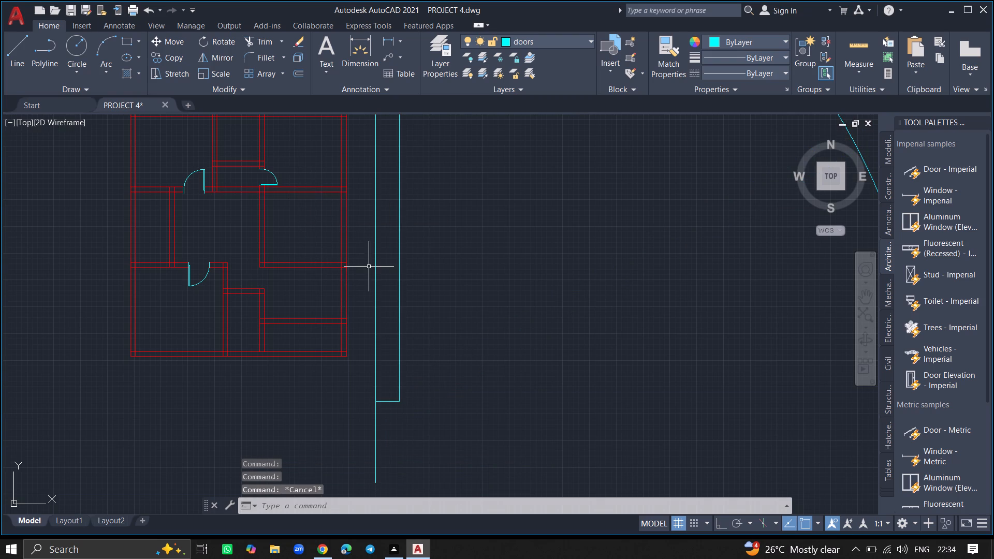
Scale the oversized new door block down about a point on its jamb line to roughly the size of the plan's other doors.
click(374, 269)
text(SC)
key(Return)
click(374, 269)
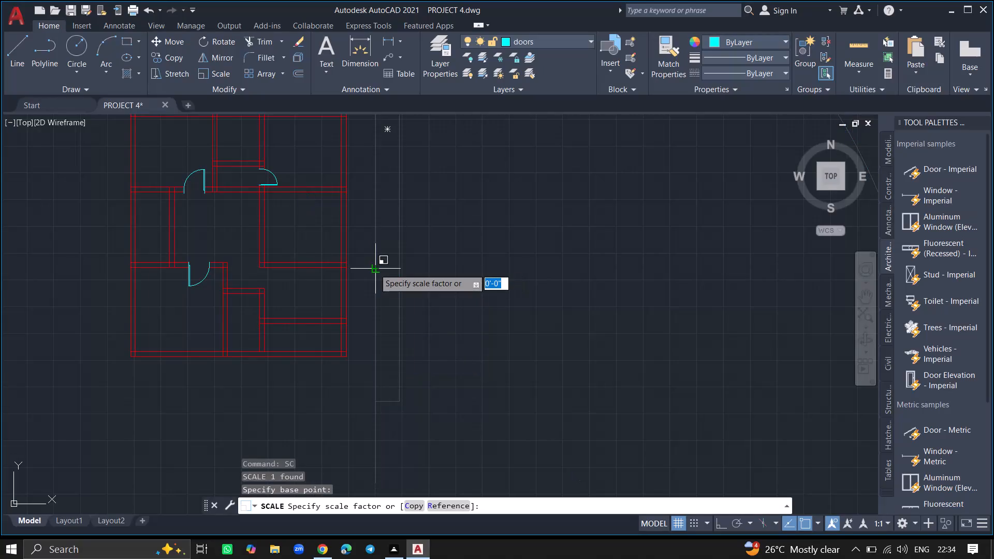
click(375, 260)
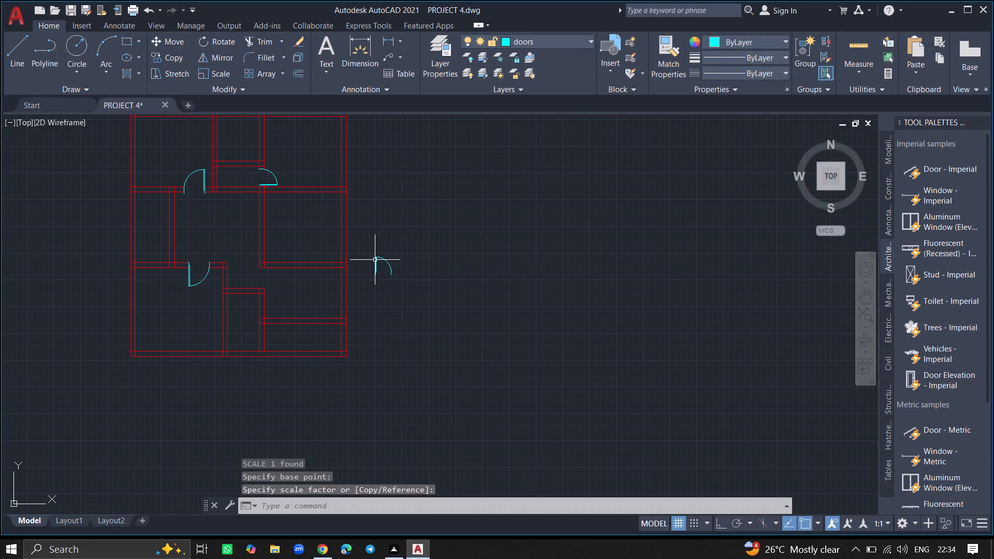
Rotate the scaled-down door outside the plan by 270° about the free end of its leaf, with Ortho on.
click(377, 261)
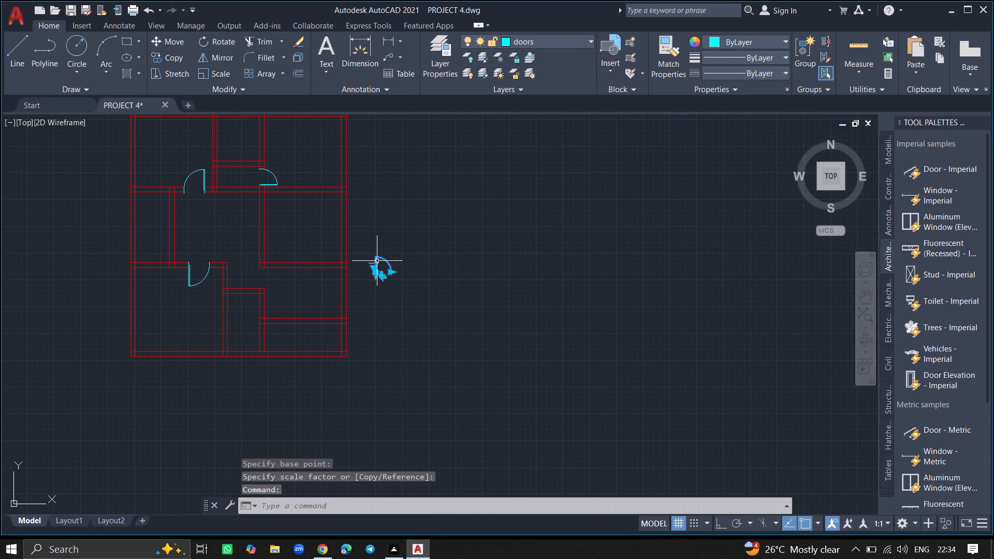
text(ROTATE)
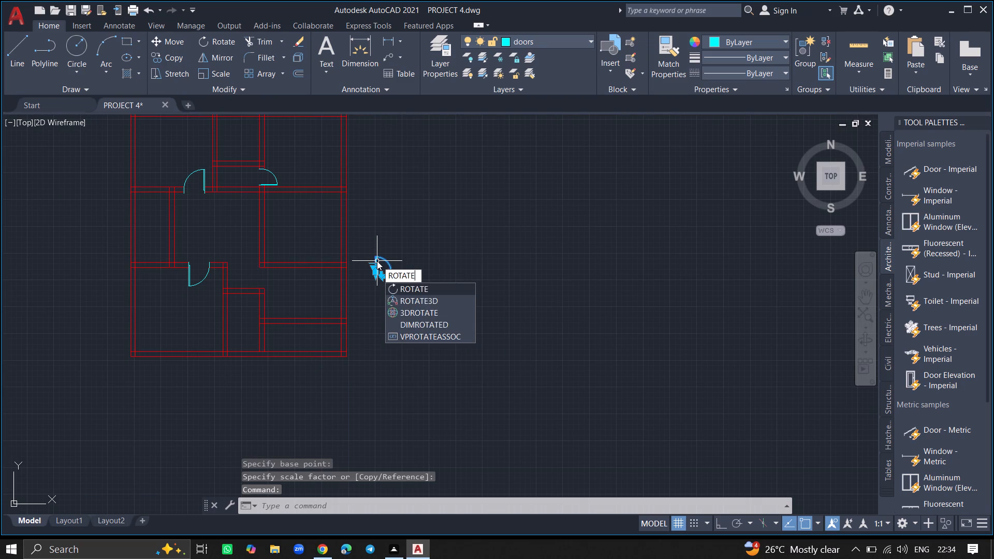
key(Return)
click(377, 261)
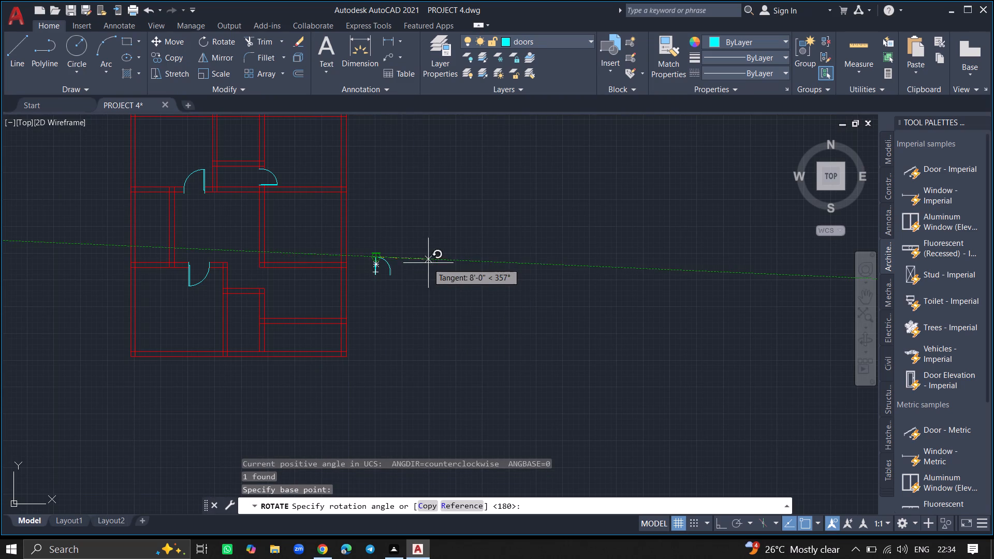
ctrl+scroll(377, 326, up, 3)
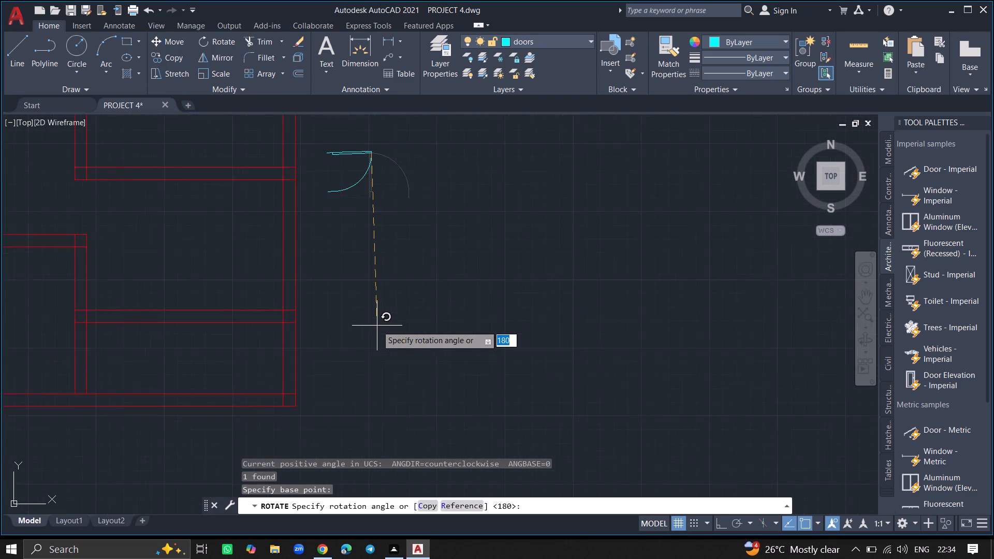
ctrl+scroll(377, 326, up, 1)
key(F8)
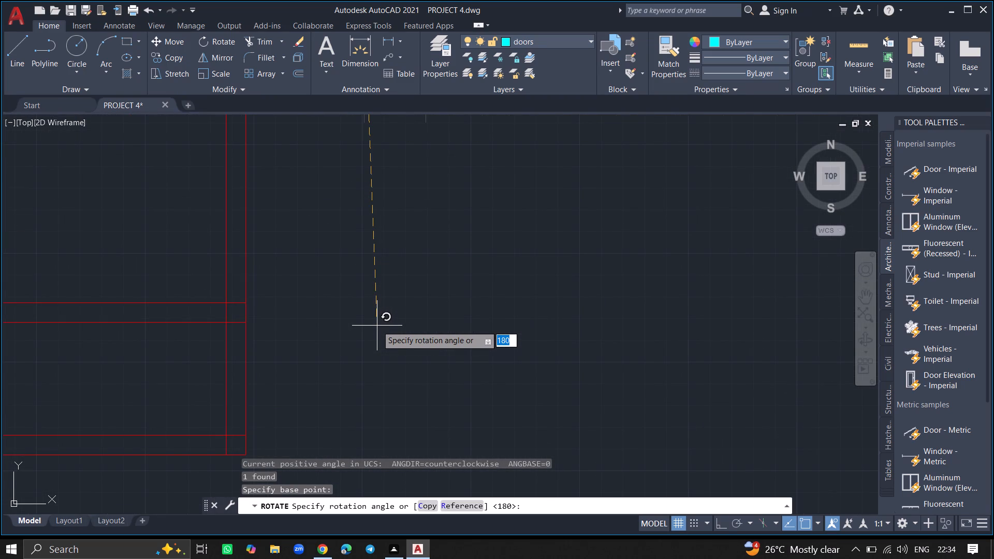
ctrl+scroll(377, 326, down, 3)
click(377, 326)
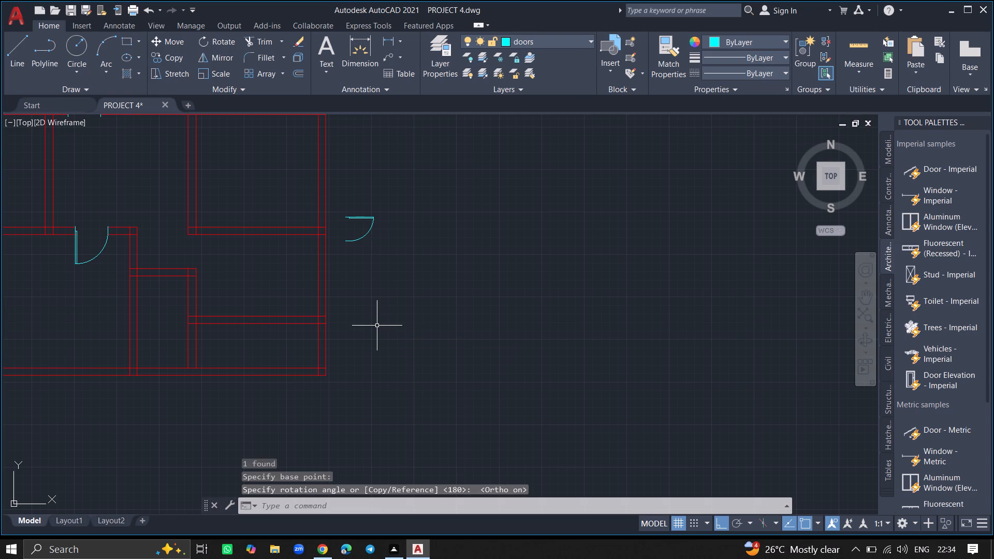
Move the rotated door onto the vertical wall between the lower-left room and the small room beside it, with Ortho off.
click(367, 232)
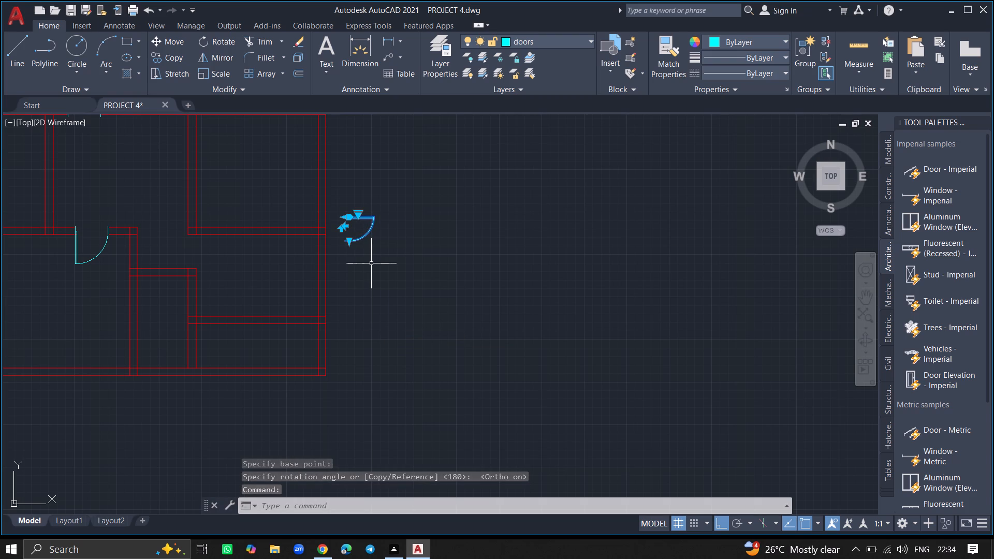
text(MOVE)
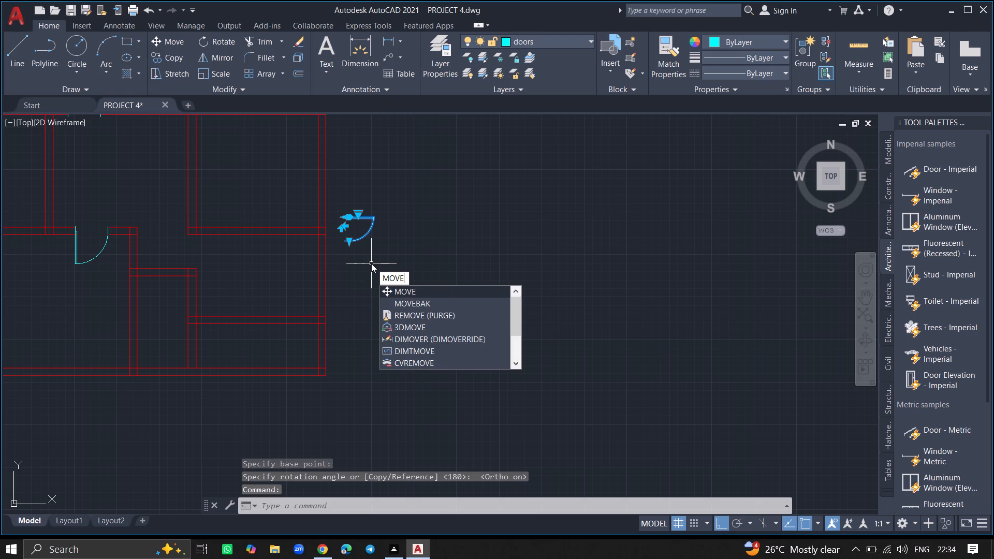
key(Return)
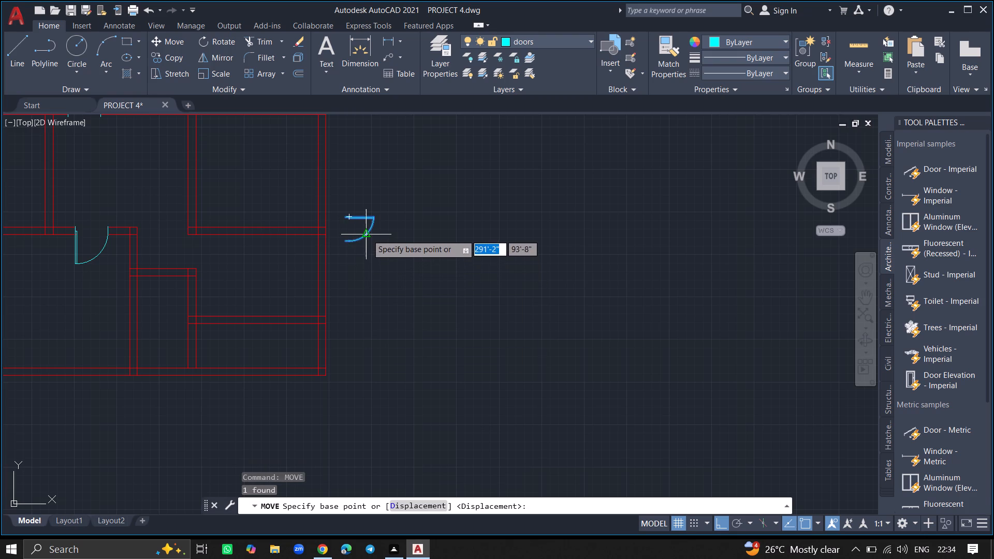
click(367, 234)
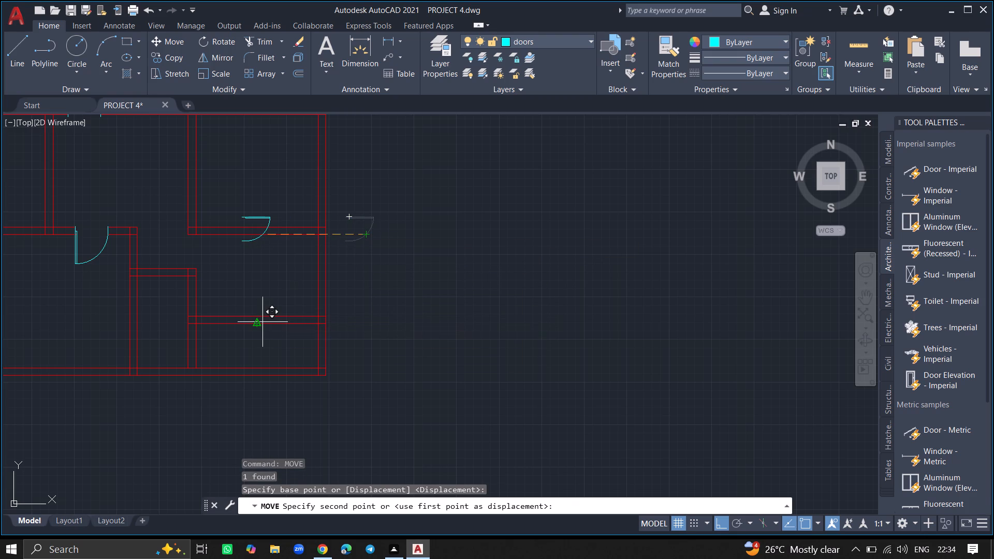
key(F8)
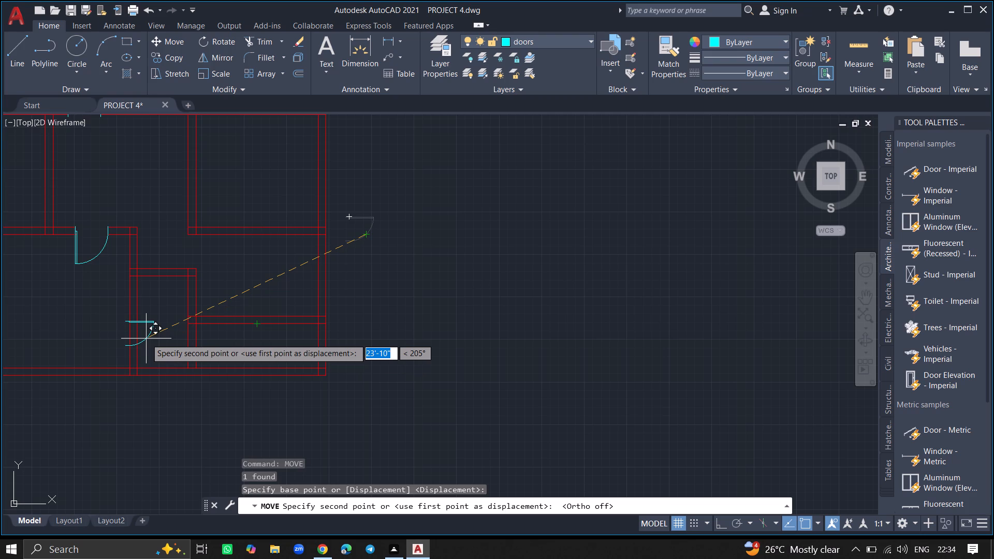
ctrl+scroll(150, 329, up, 3)
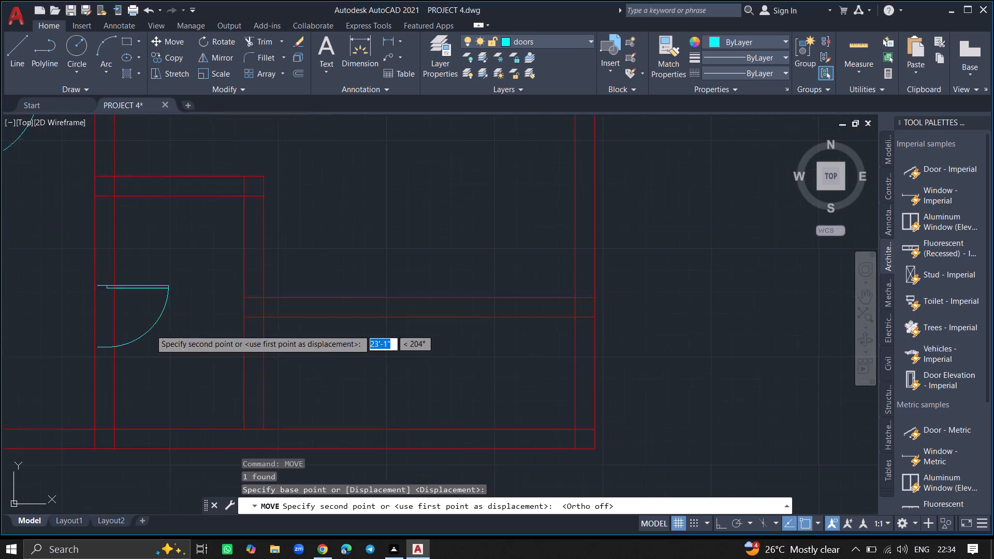
click(141, 330)
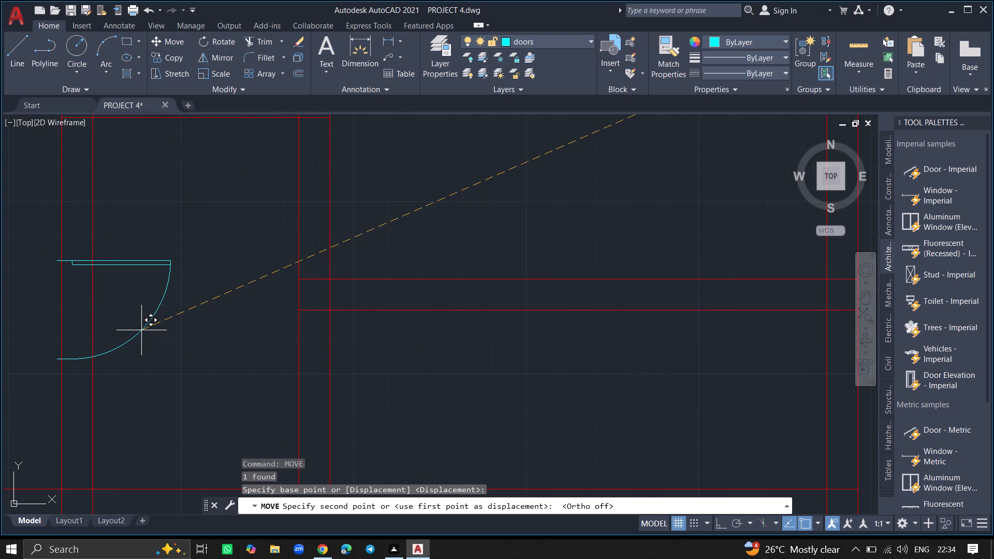
Trim both wall lines between the moved door's jambs, including the leftover piece behind the leaf, to open the doorway.
ctrl+scroll(119, 330, down, 2)
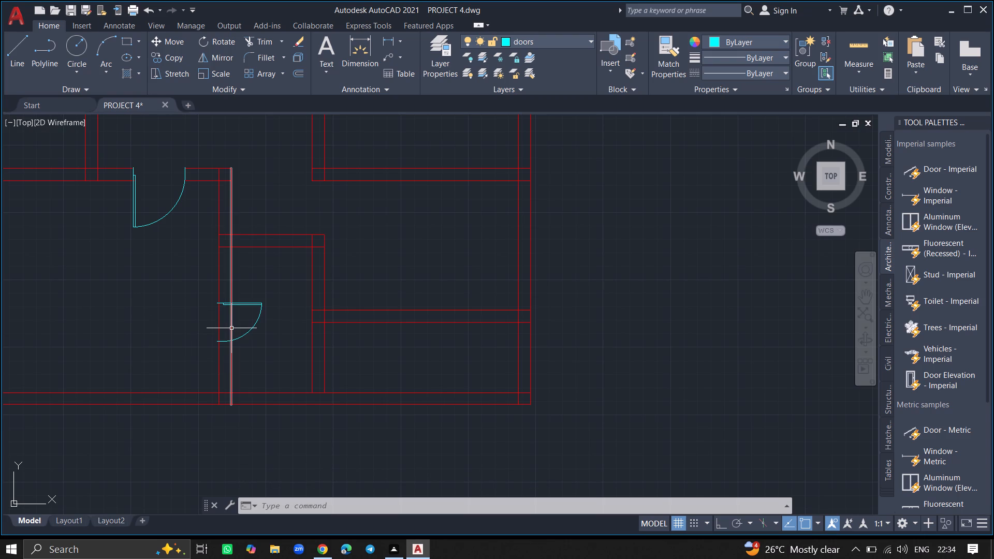
ctrl+scroll(231, 328, up, 5)
text(TRIM)
key(Return)
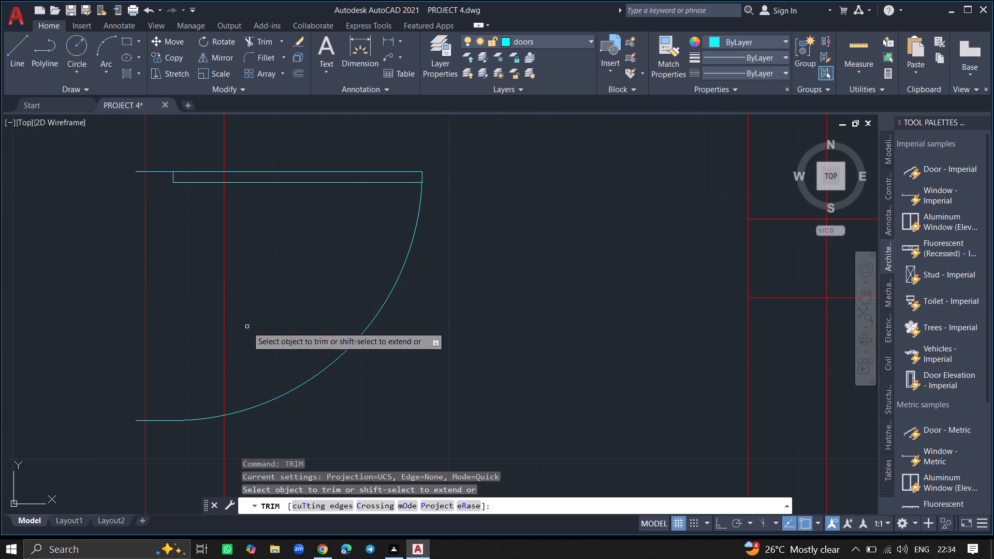
click(225, 329)
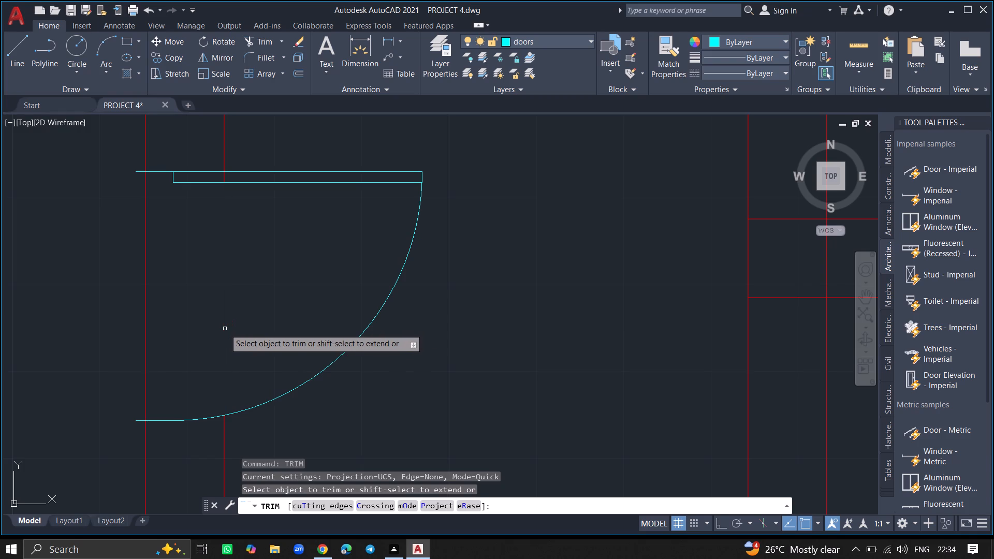
click(147, 320)
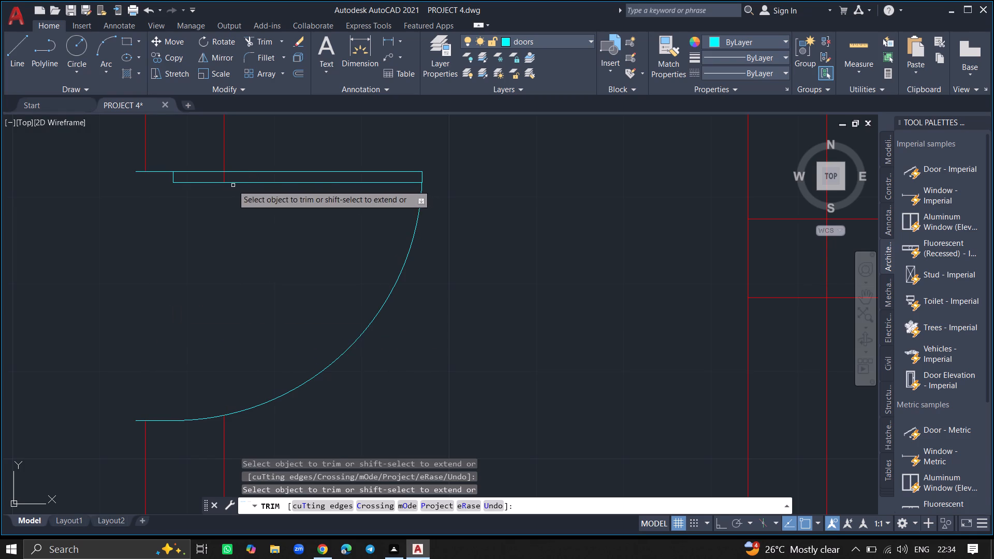
click(224, 177)
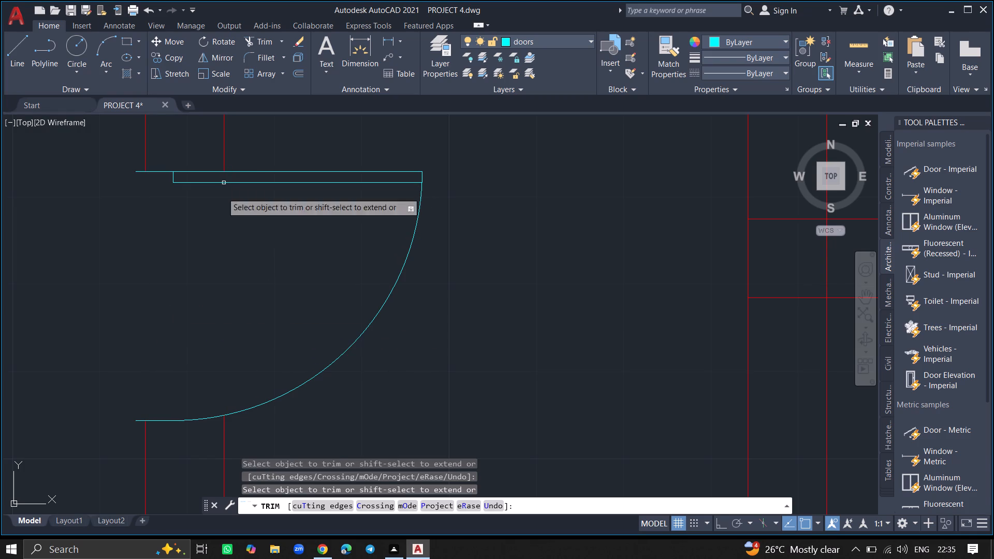
key(Return)
Copy that door into the lower-right room of the plan, just above the bottom outer wall.
ctrl+scroll(211, 232, down, 4)
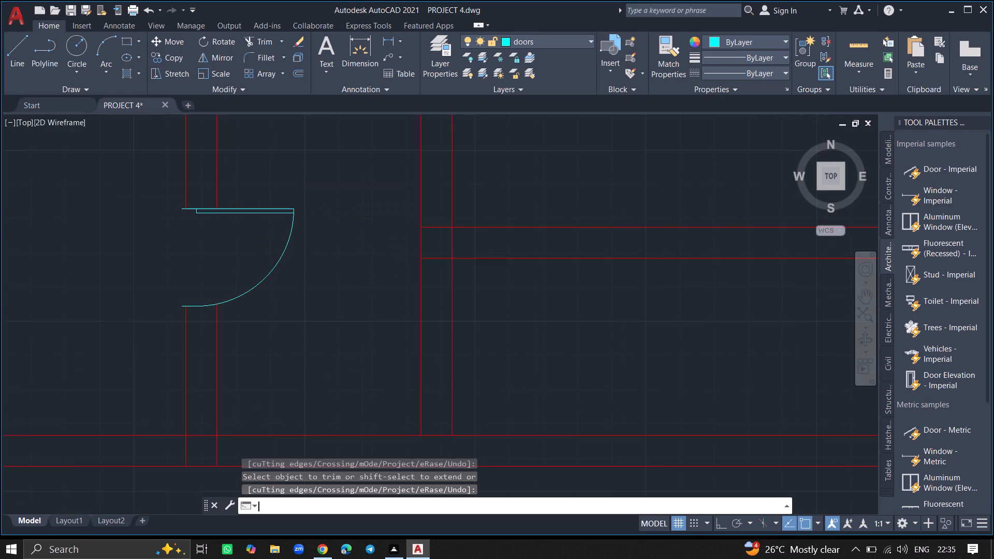
ctrl+scroll(234, 196, down, 2)
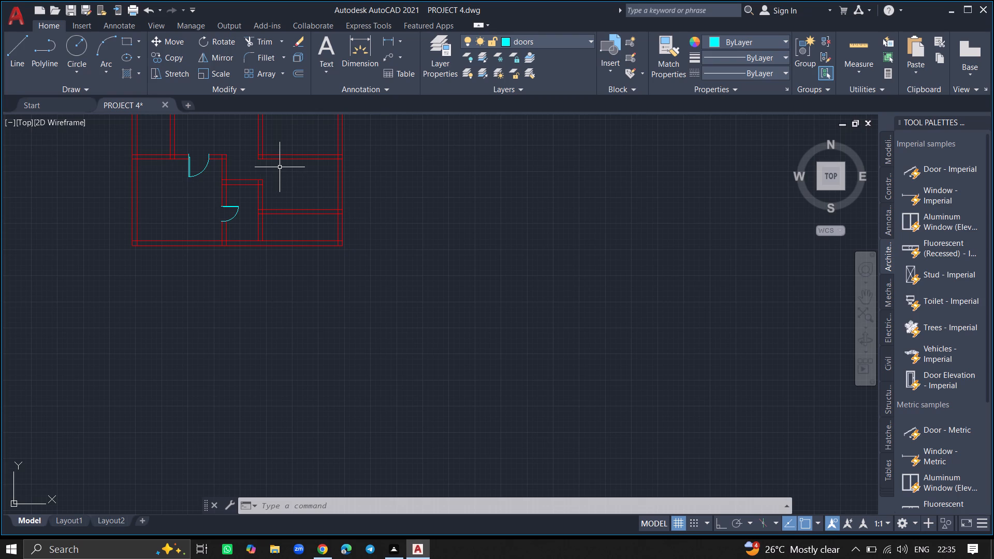
click(232, 216)
text(COPY)
key(Return)
click(232, 216)
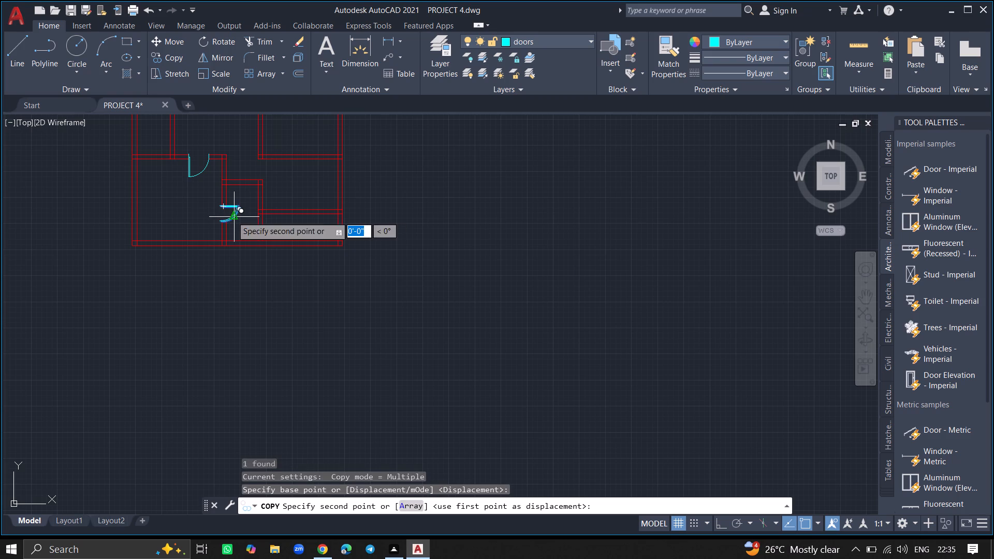
ctrl+scroll(305, 233, up, 3)
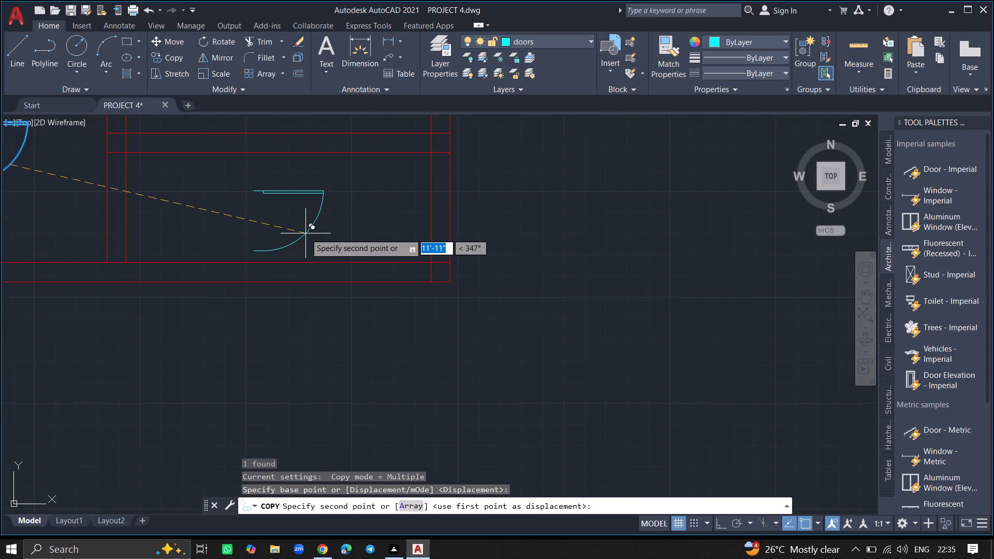
click(305, 233)
key(Return)
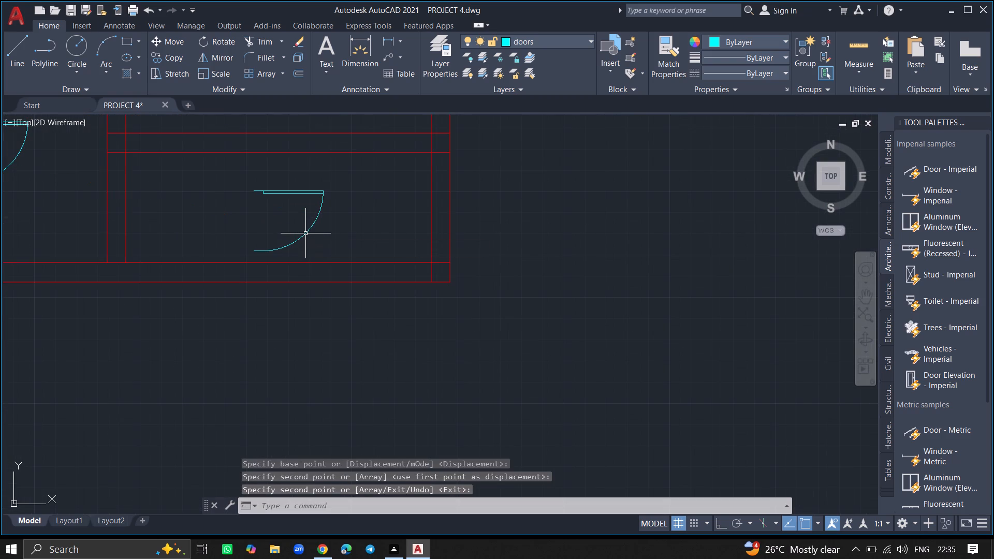
Rotate the copied door 270° about its leaf's free end so its jambs cross the lower-right room's top wall.
click(305, 233)
text(ROTA)
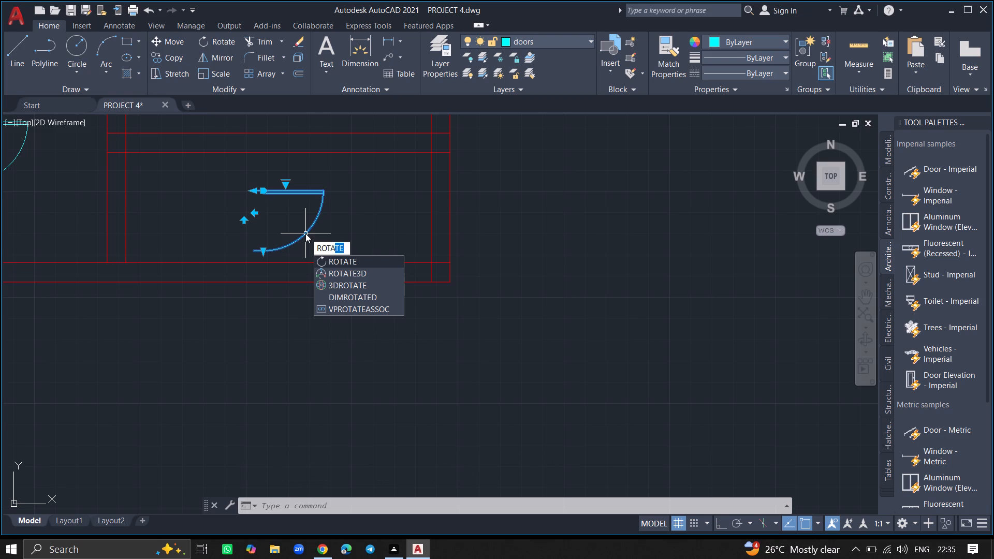
click(330, 261)
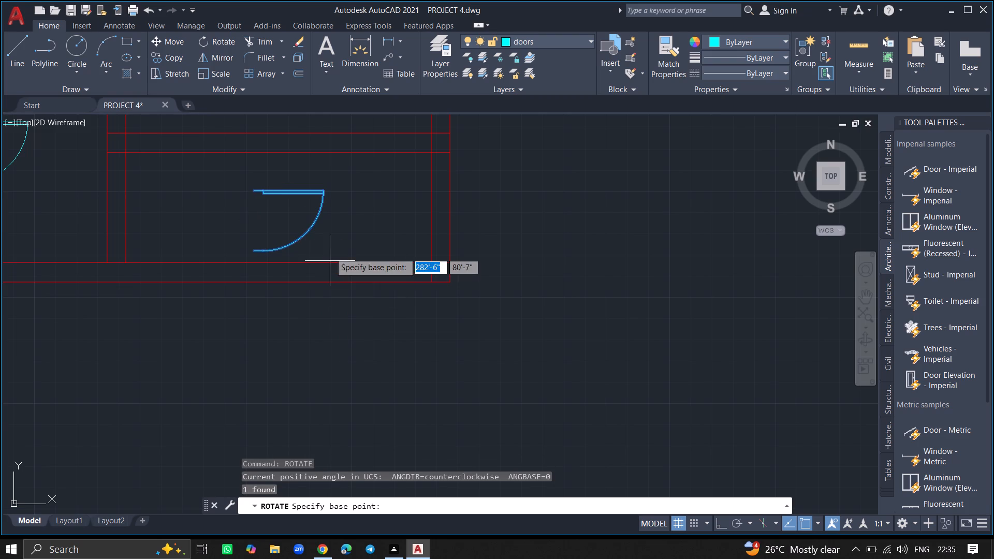
click(319, 194)
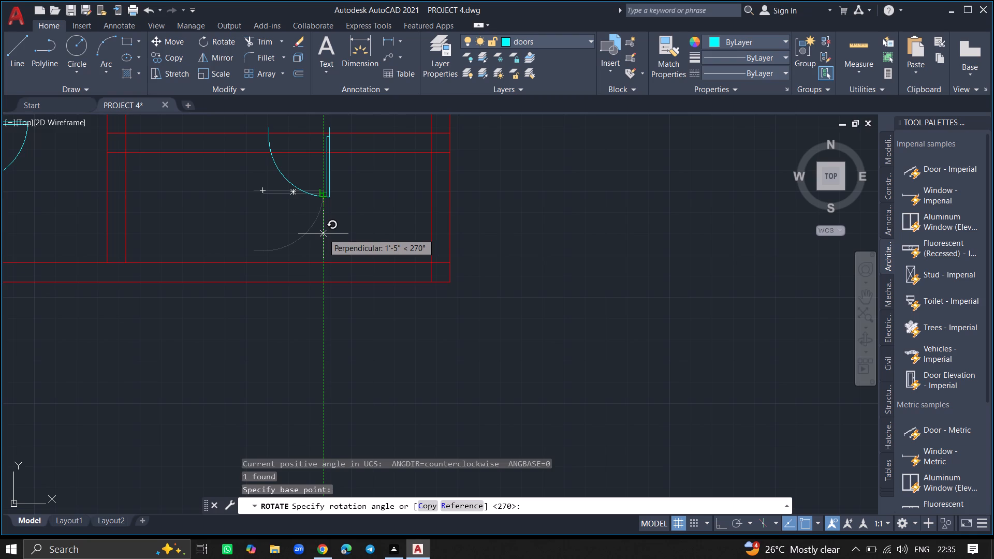
click(323, 233)
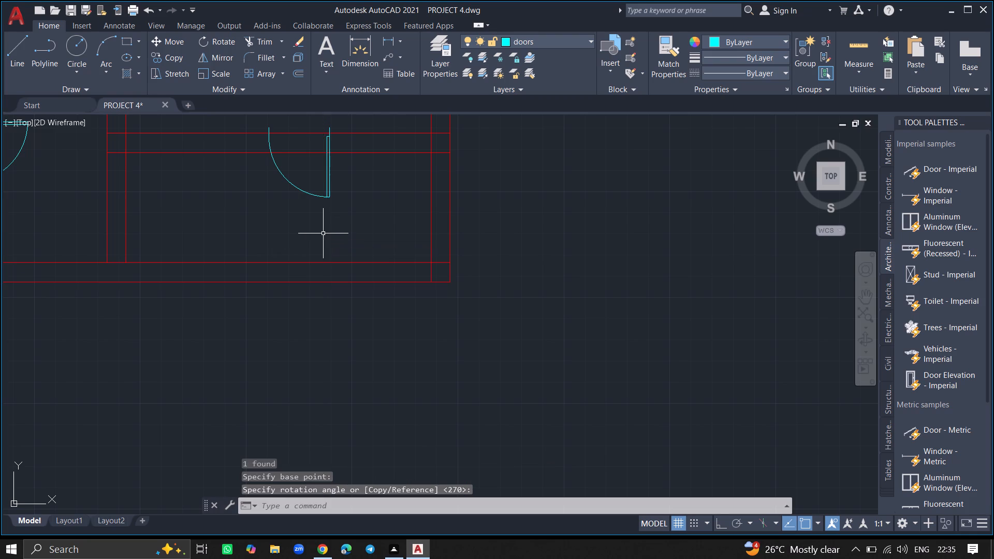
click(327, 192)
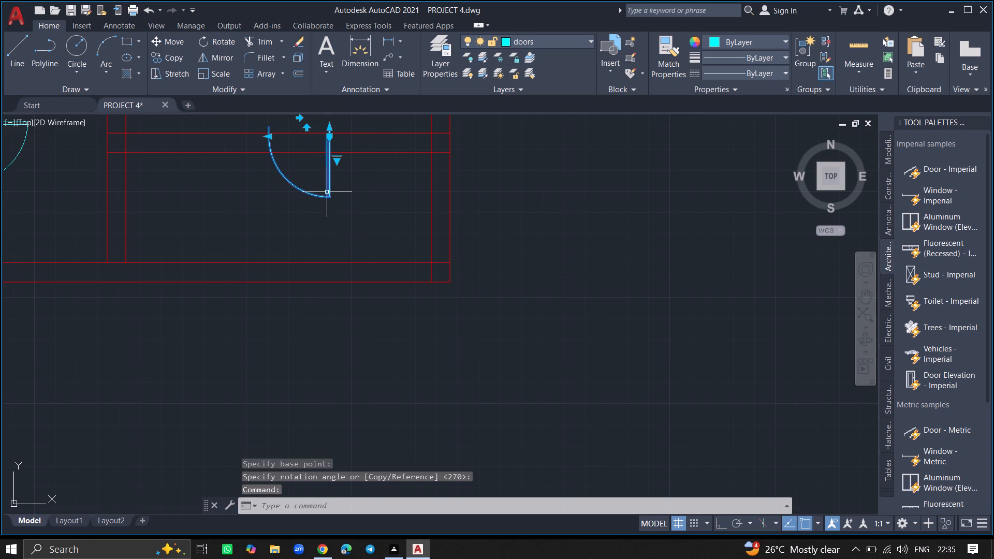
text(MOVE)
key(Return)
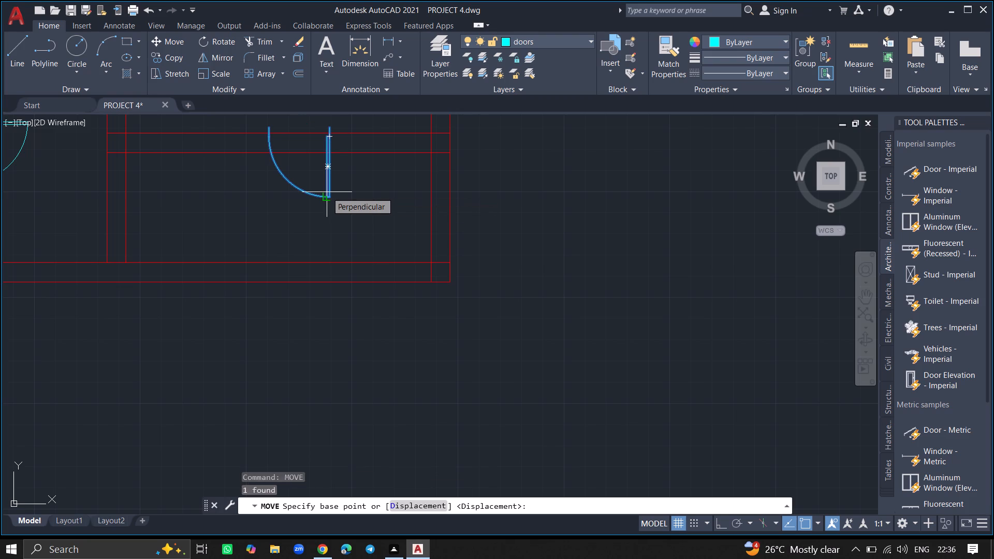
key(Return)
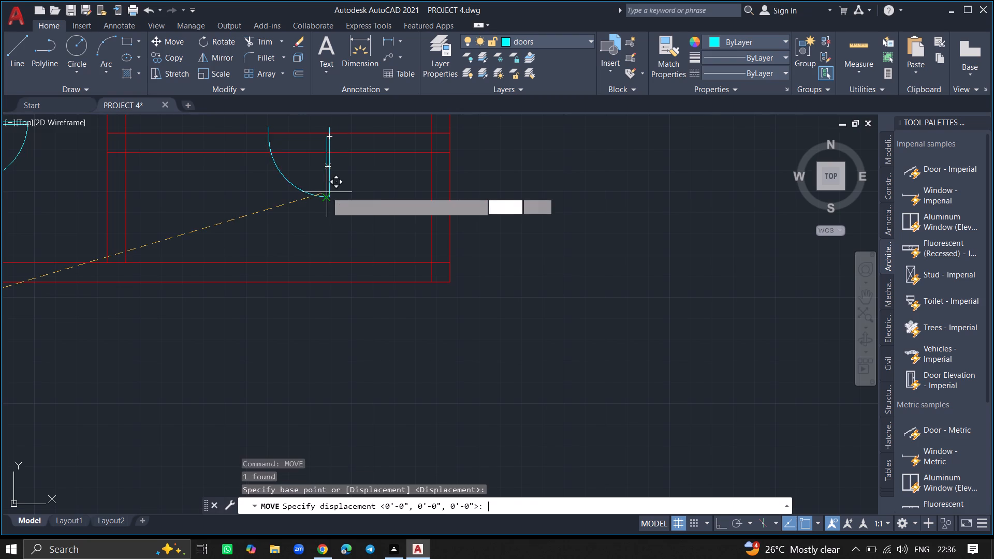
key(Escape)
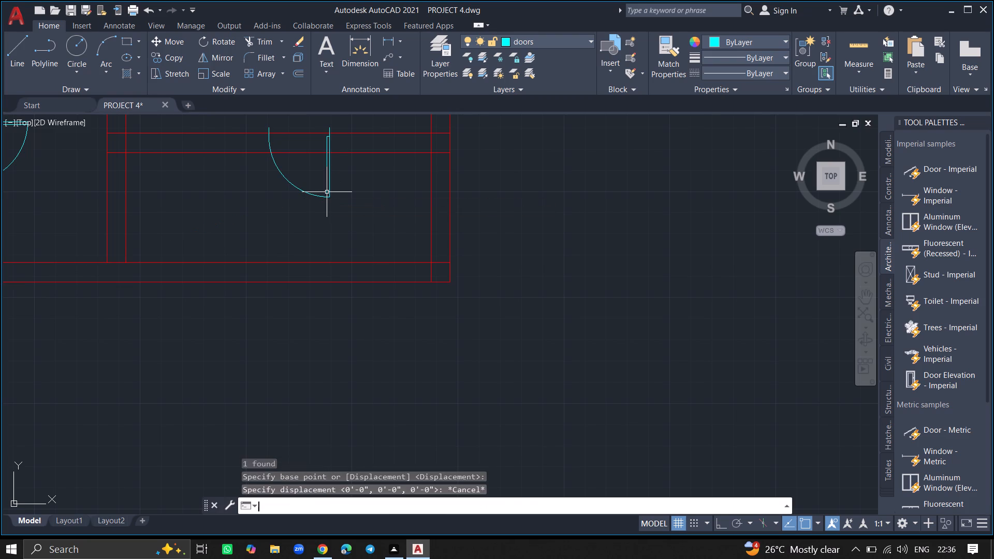
Trim both lines of the lower-right room's top wall between the door's jambs, including the leftover piece behind the leaf.
ctrl+scroll(298, 126, up, 3)
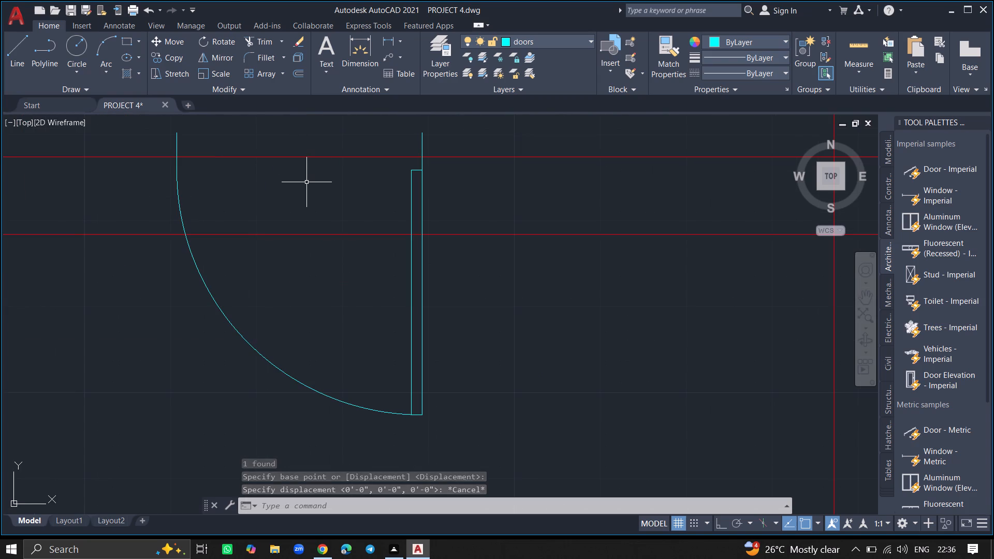
text(TRIM)
key(Return)
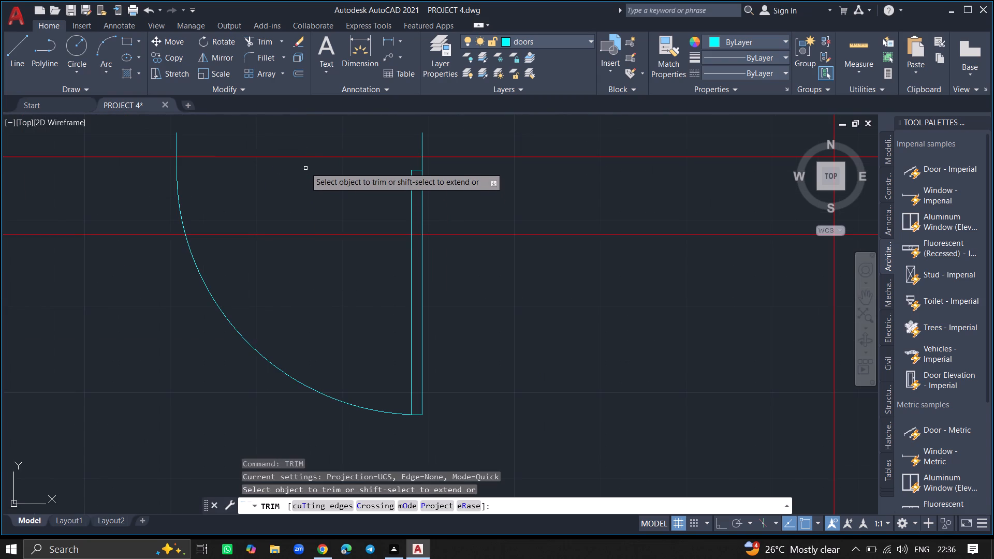
click(302, 157)
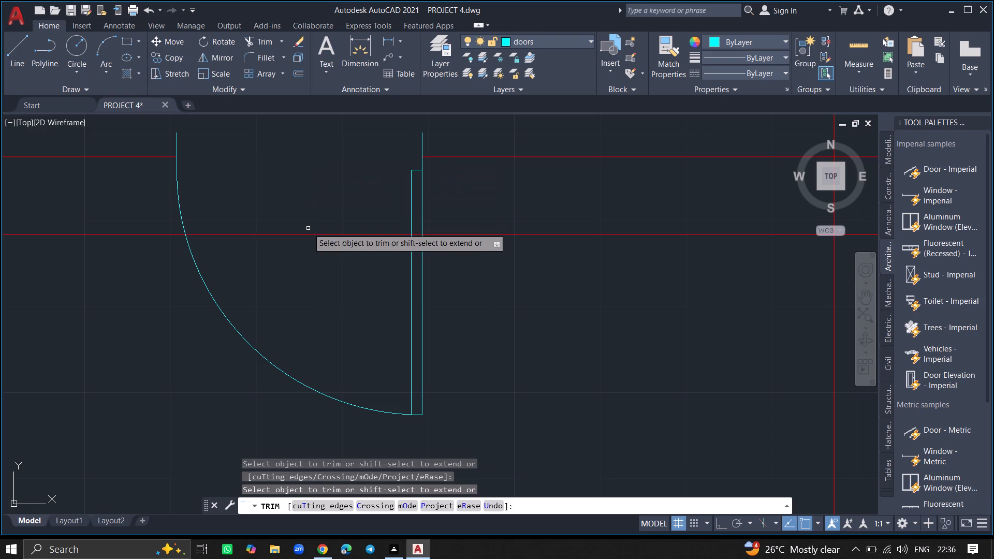
click(309, 234)
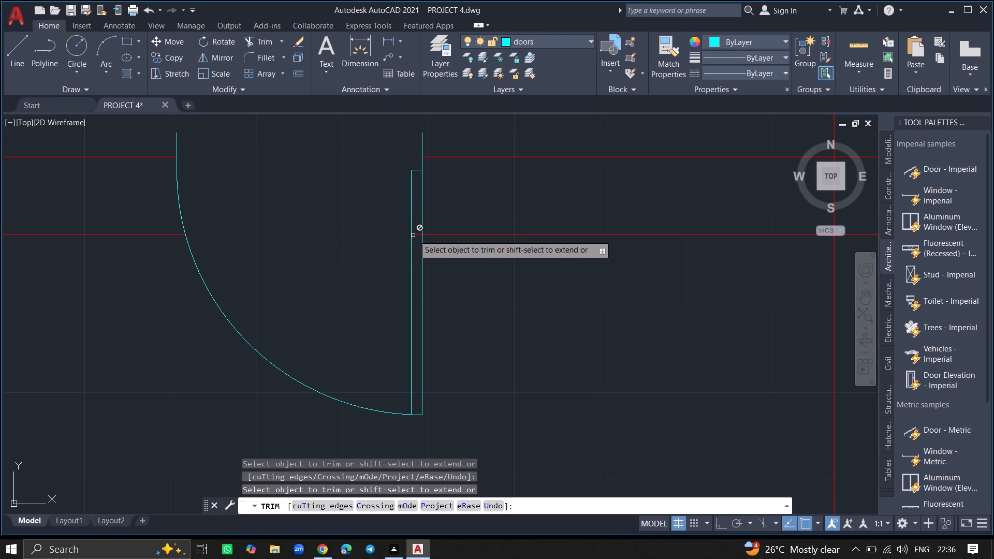
click(416, 234)
key(Return)
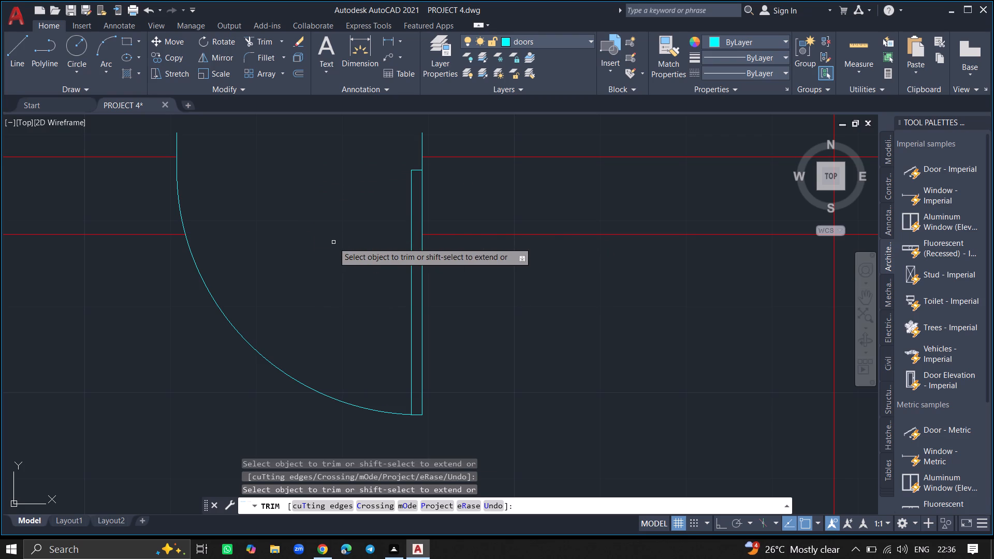
Copy the lower-right room's door to the empty area just outside the plan's right outer wall, beside the middle-right room.
ctrl+scroll(333, 242, down, 7)
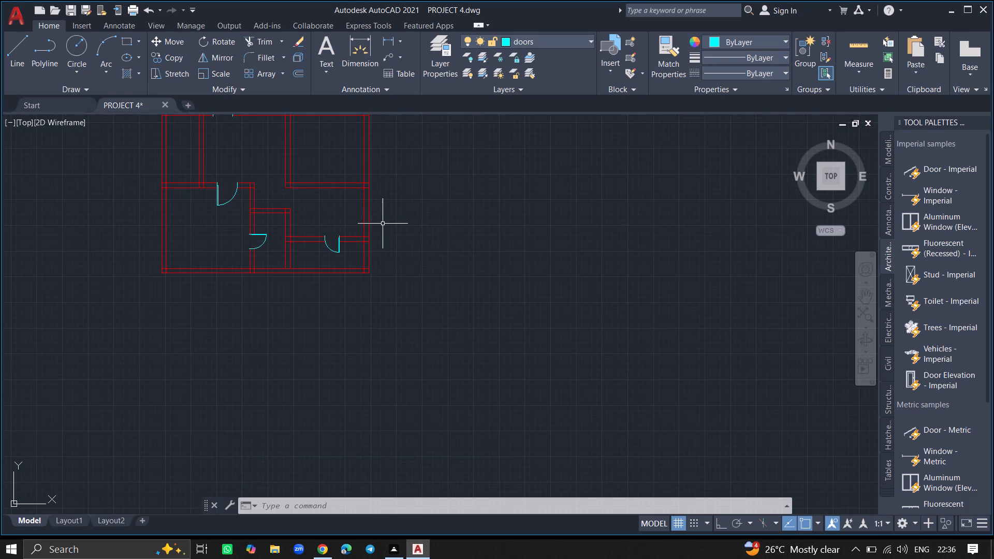
click(338, 250)
text(COPY)
key(Return)
click(338, 250)
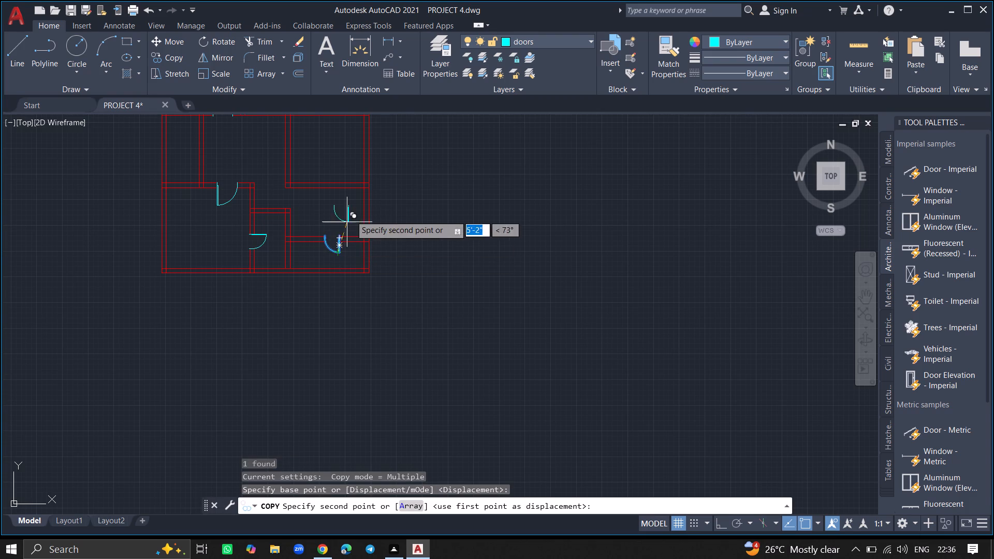
ctrl+scroll(369, 190, down, 2)
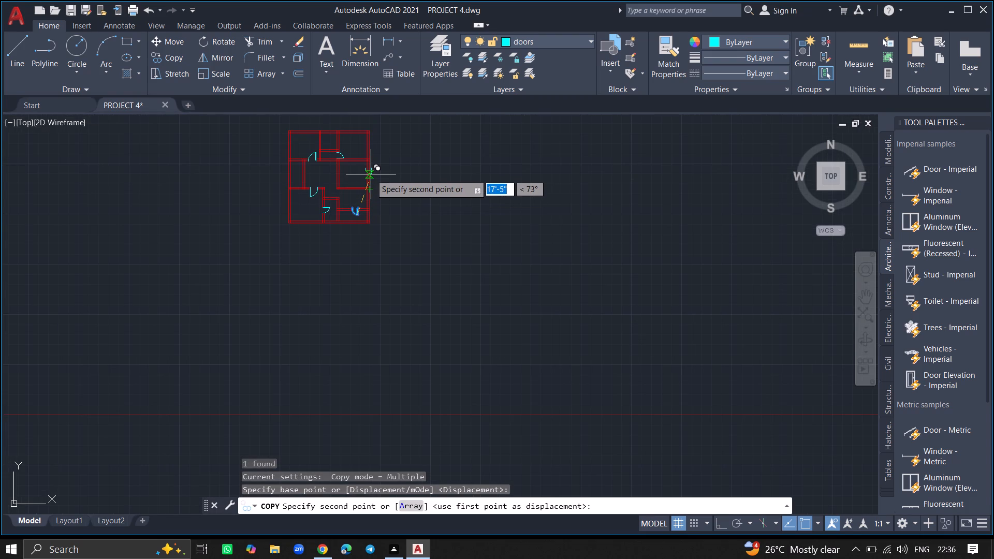
ctrl+scroll(370, 173, up, 3)
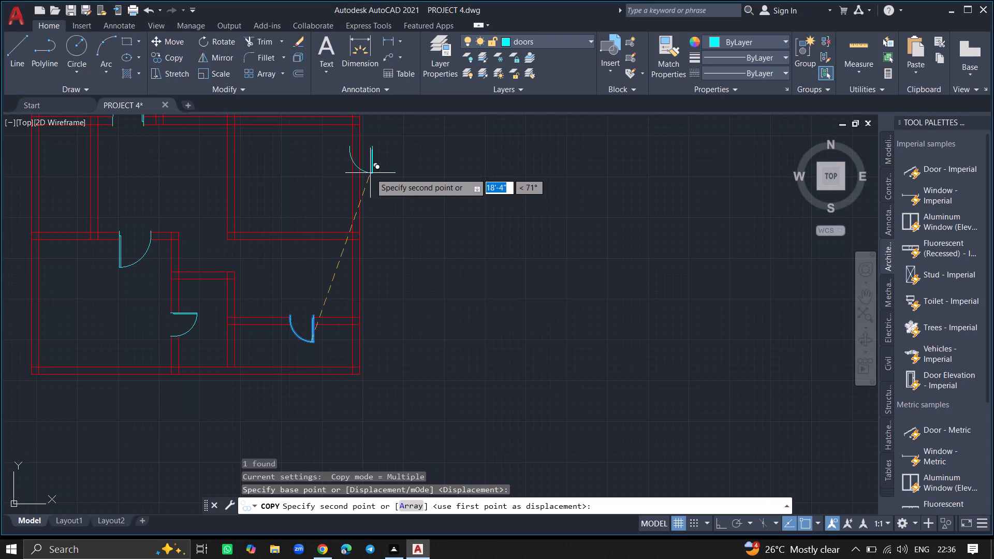
click(389, 178)
key(Escape)
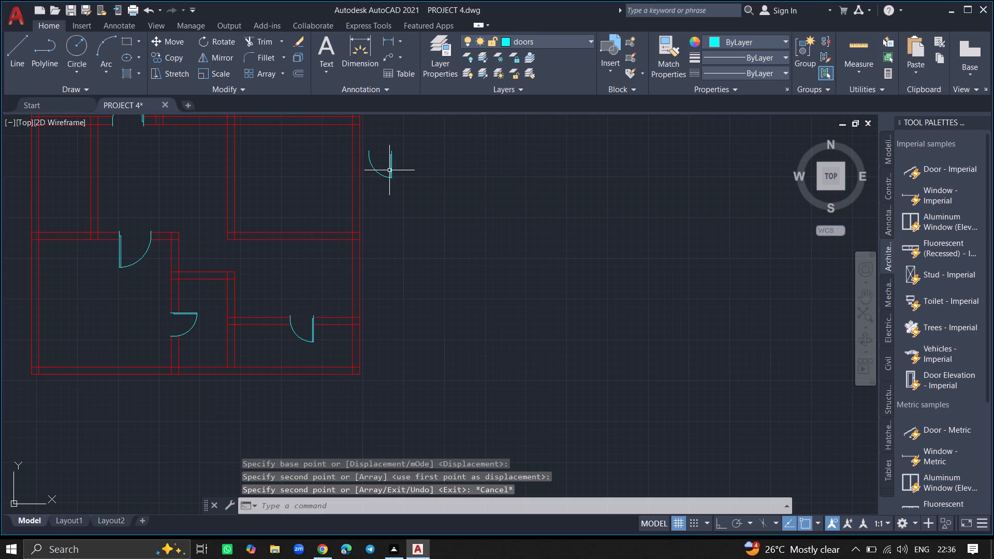
Rotate the copied door 270° about its leaf's free end so the leaf lies horizontal.
click(392, 172)
text(ROTA)
key(Return)
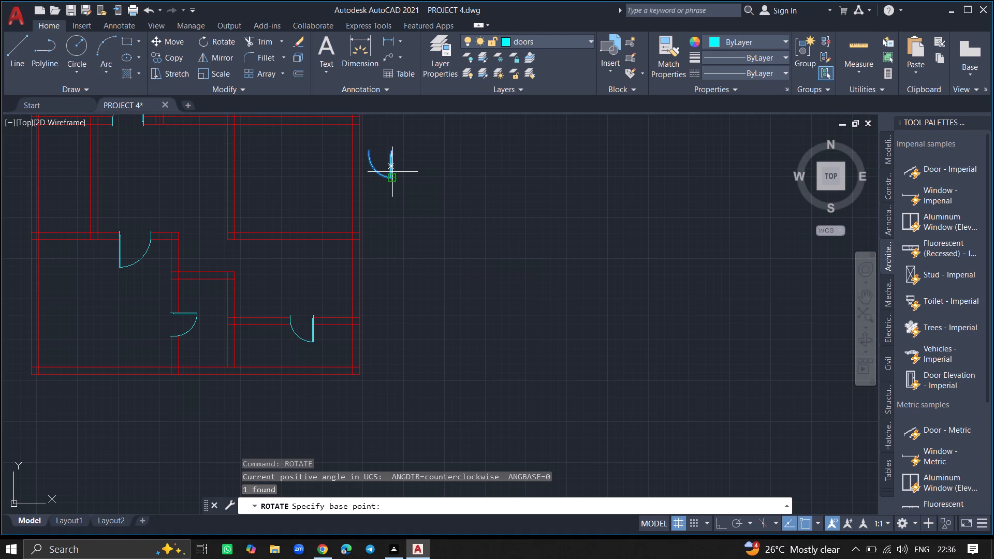
click(392, 172)
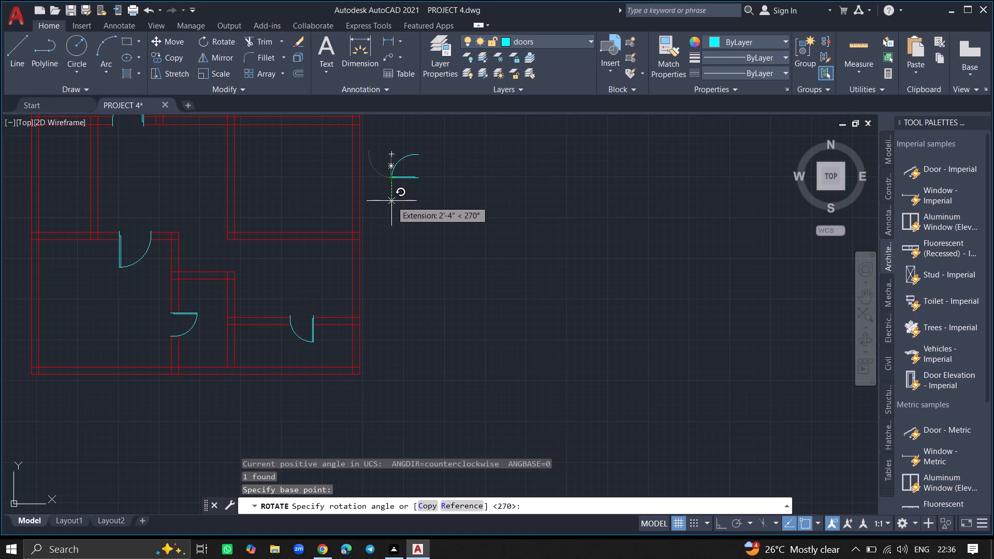
click(391, 201)
Mirror the rotated door about its leaf's horizontal centreline, erasing the source, so the swing arc falls below the leaf.
ctrl+scroll(400, 172, up, 2)
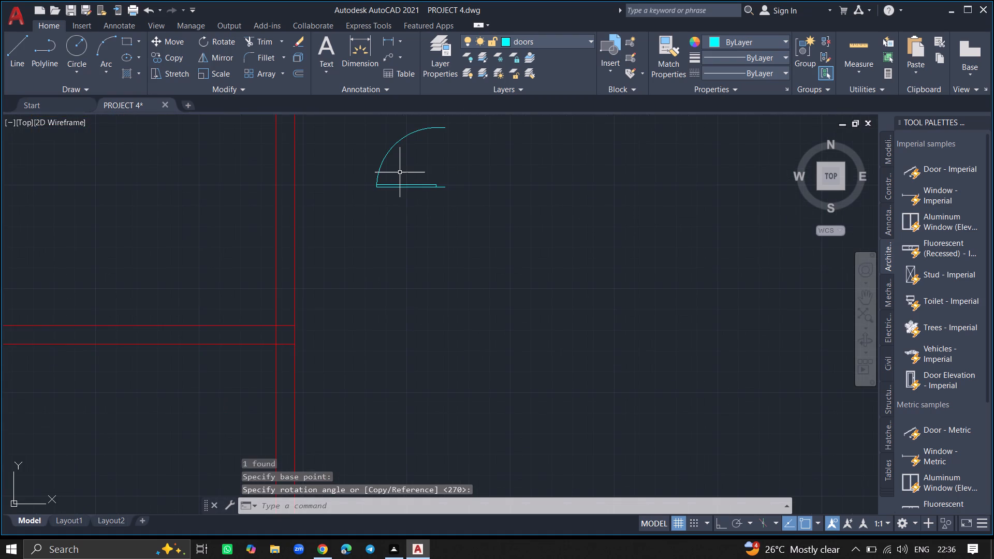
click(401, 185)
text(MIRROR)
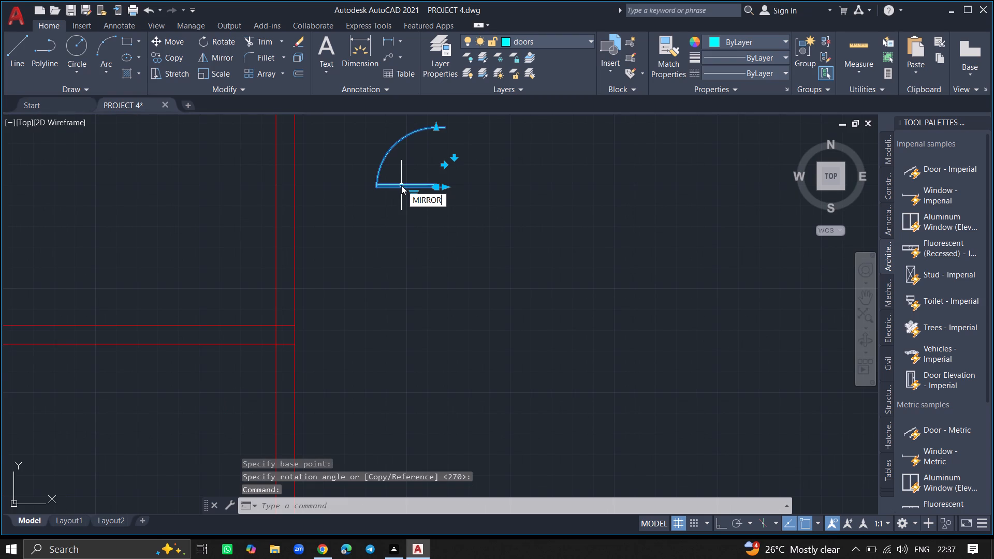
key(Return)
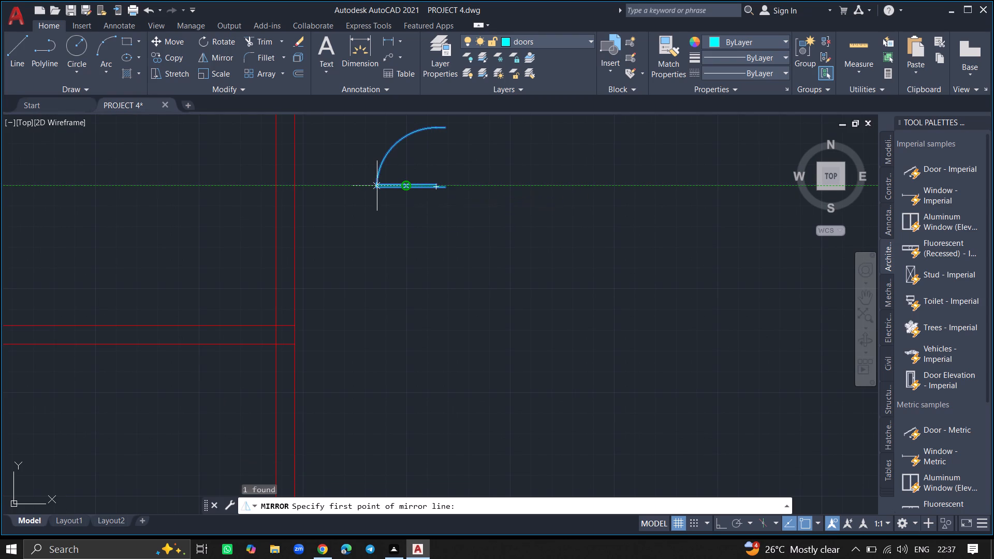
ctrl+scroll(378, 186, up, 2)
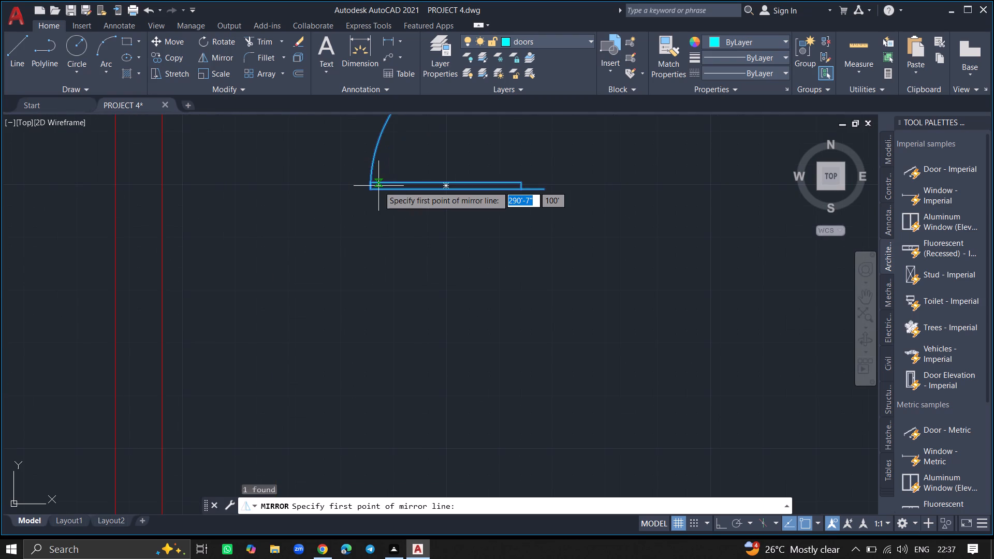
ctrl+scroll(372, 186, up, 3)
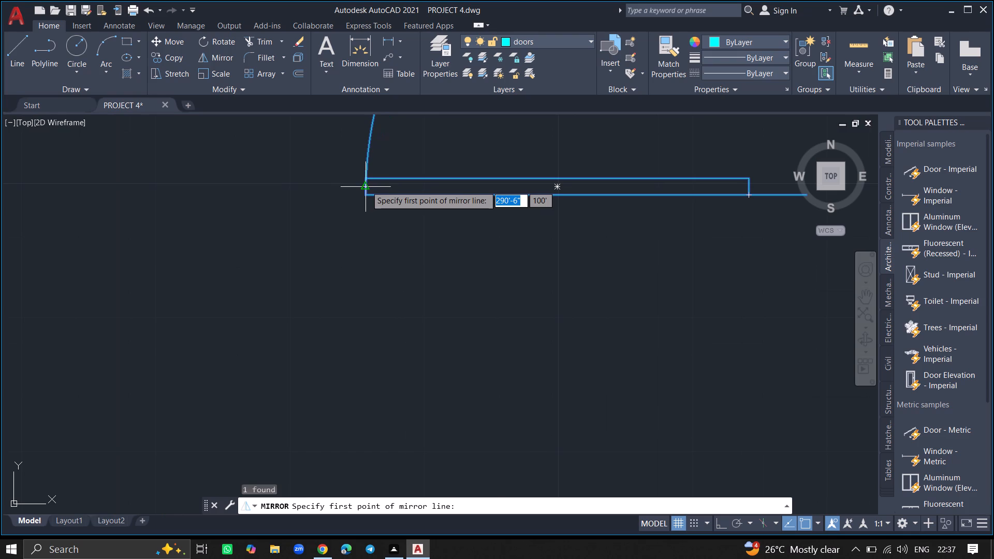
click(365, 186)
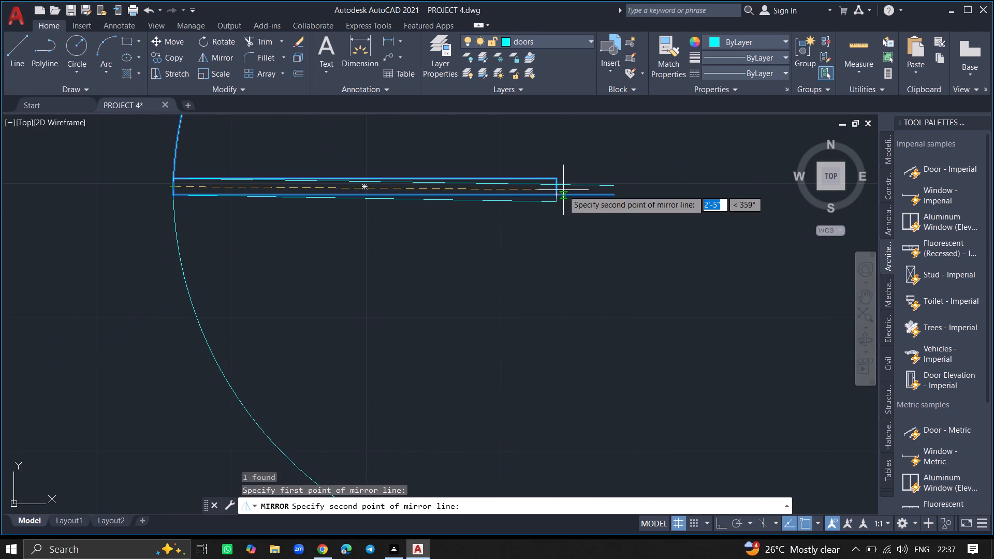
click(557, 187)
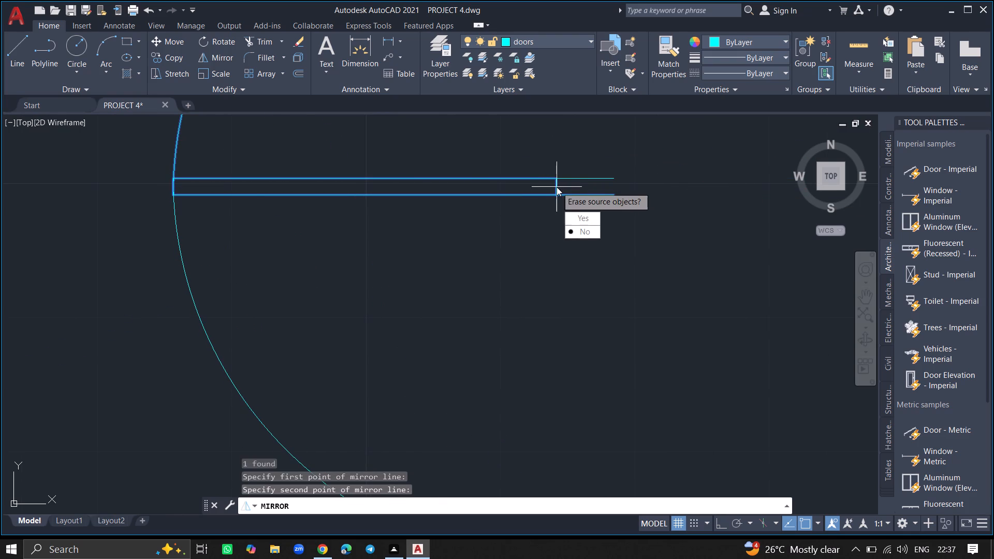
drag(578, 214, 557, 187)
Move the mirrored door by its leaf's midpoint onto the right outer wall, just below the middle-right room's top wall.
ctrl+scroll(557, 187, down, 2)
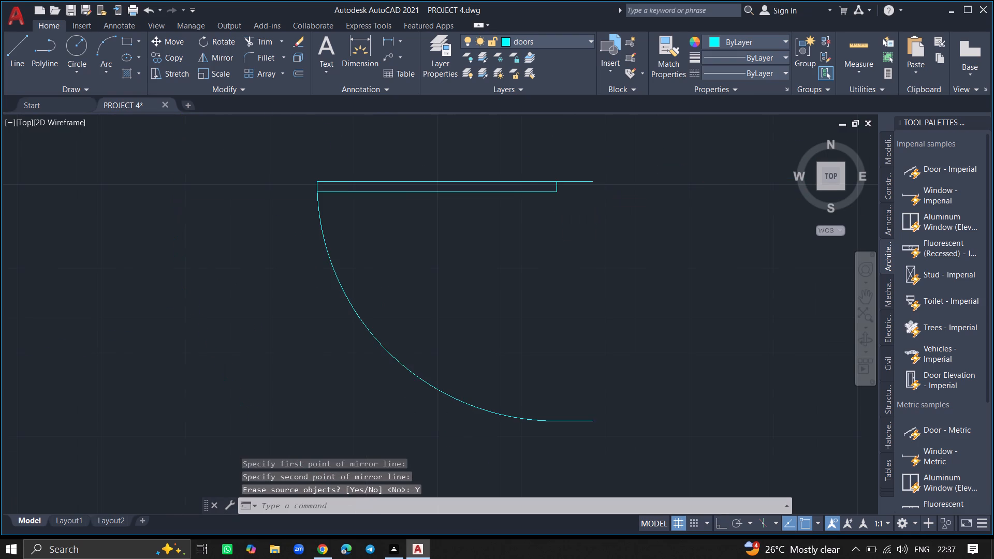
click(553, 192)
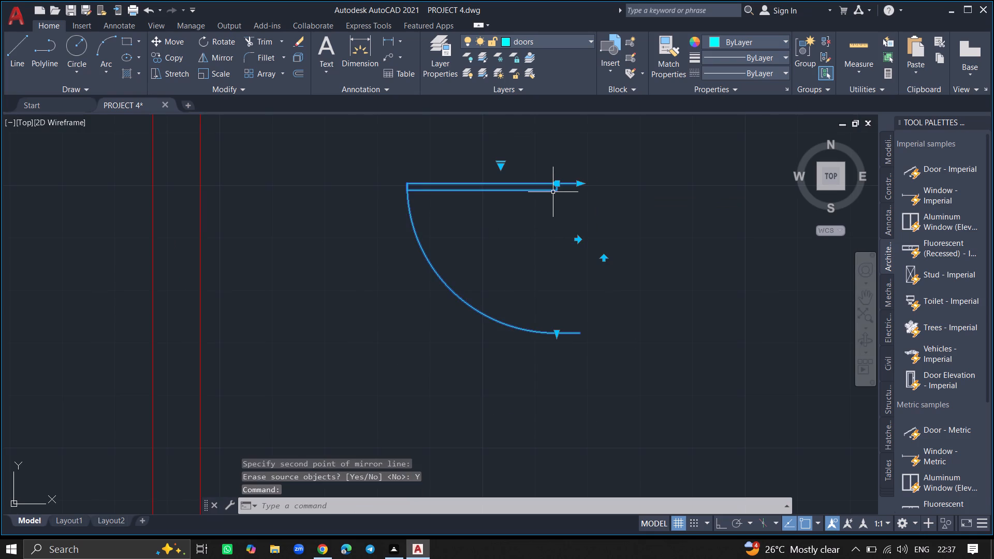
text(MOVE)
key(Return)
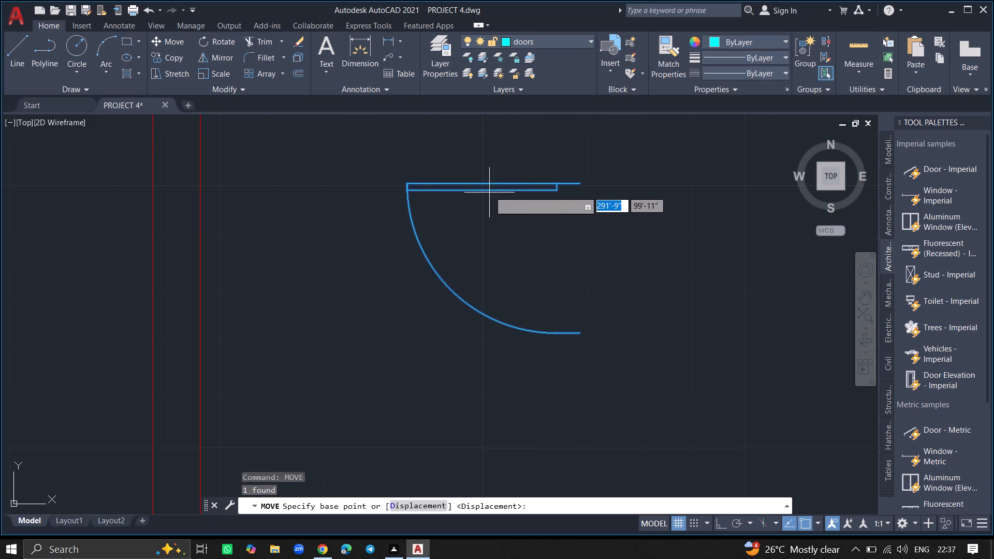
drag(488, 187, 438, 185)
ctrl+scroll(438, 185, down, 6)
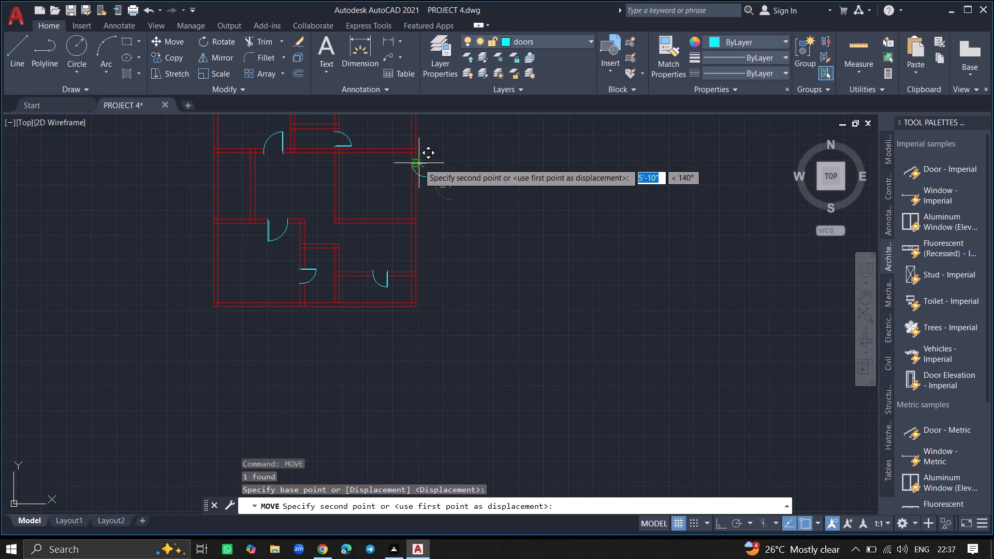
ctrl+scroll(407, 167, up, 3)
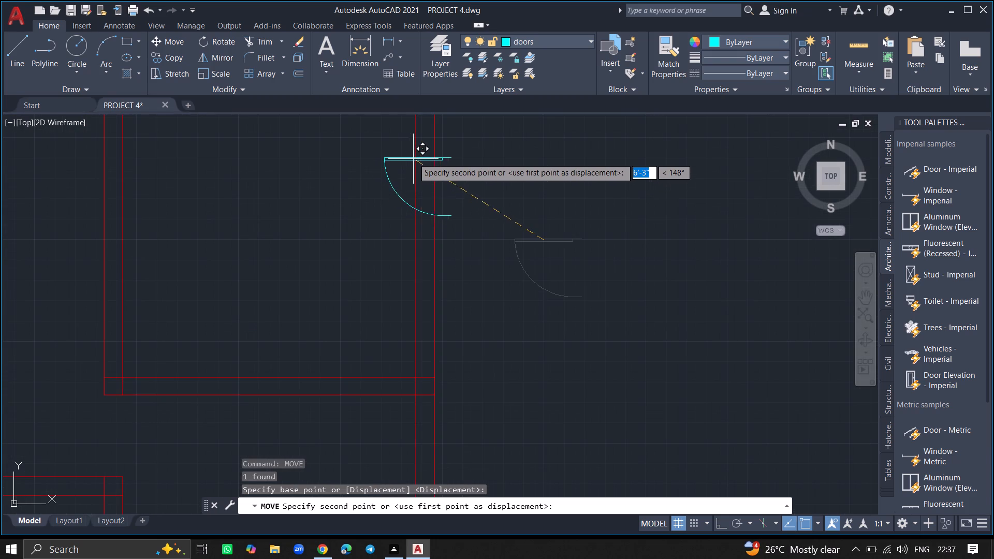
ctrl+scroll(415, 149, down, 1)
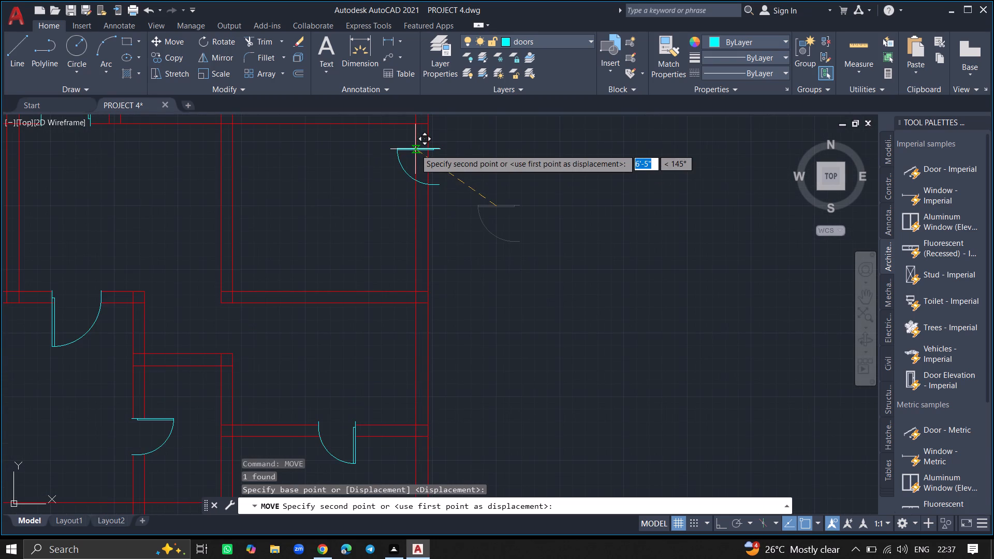
click(415, 143)
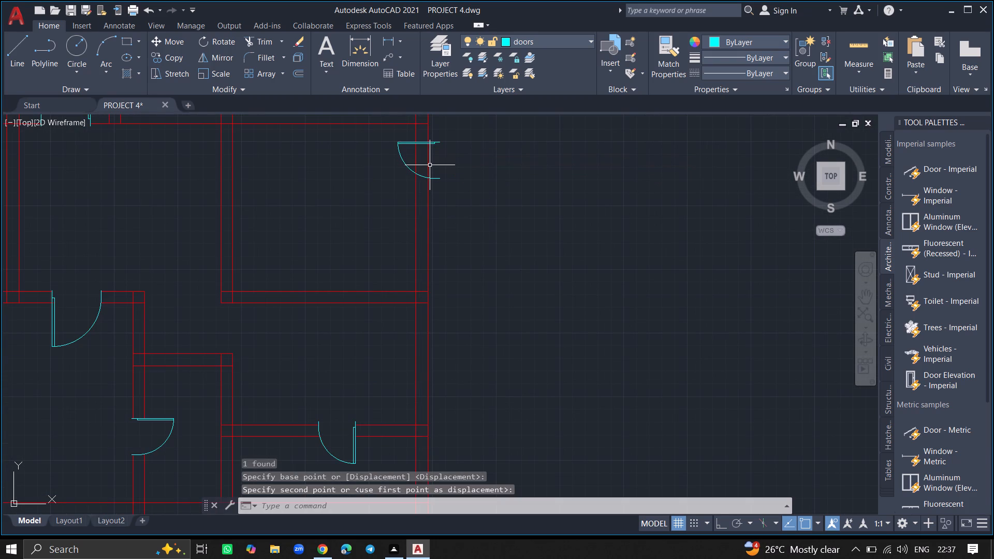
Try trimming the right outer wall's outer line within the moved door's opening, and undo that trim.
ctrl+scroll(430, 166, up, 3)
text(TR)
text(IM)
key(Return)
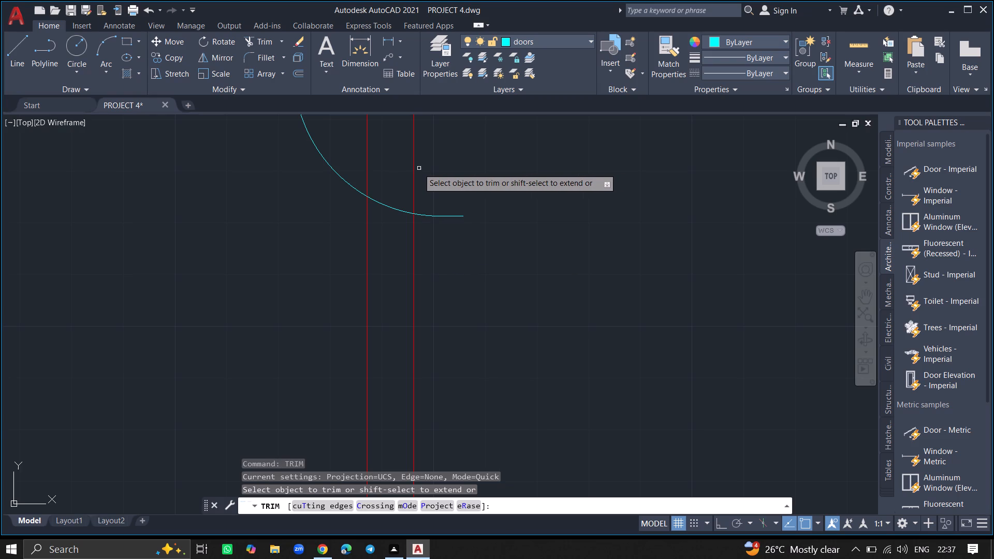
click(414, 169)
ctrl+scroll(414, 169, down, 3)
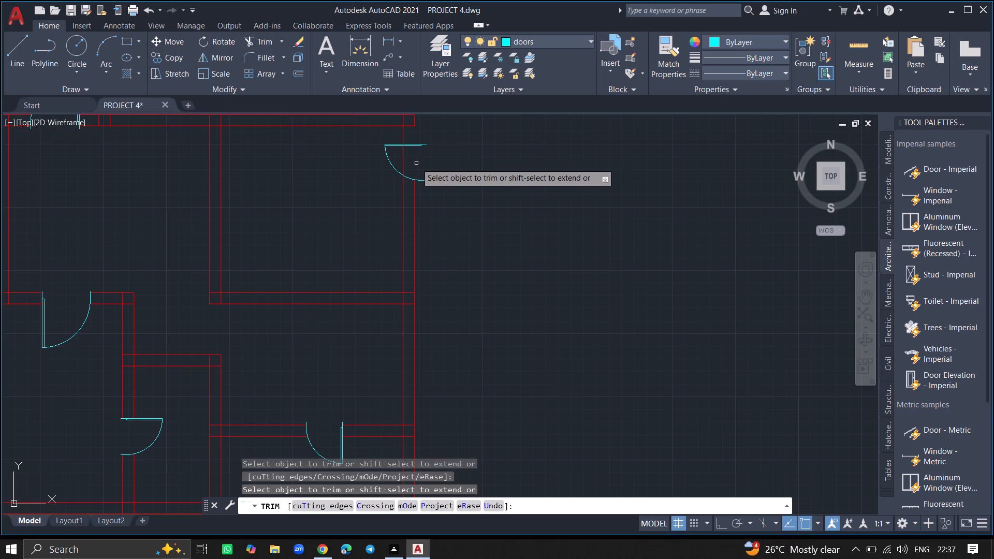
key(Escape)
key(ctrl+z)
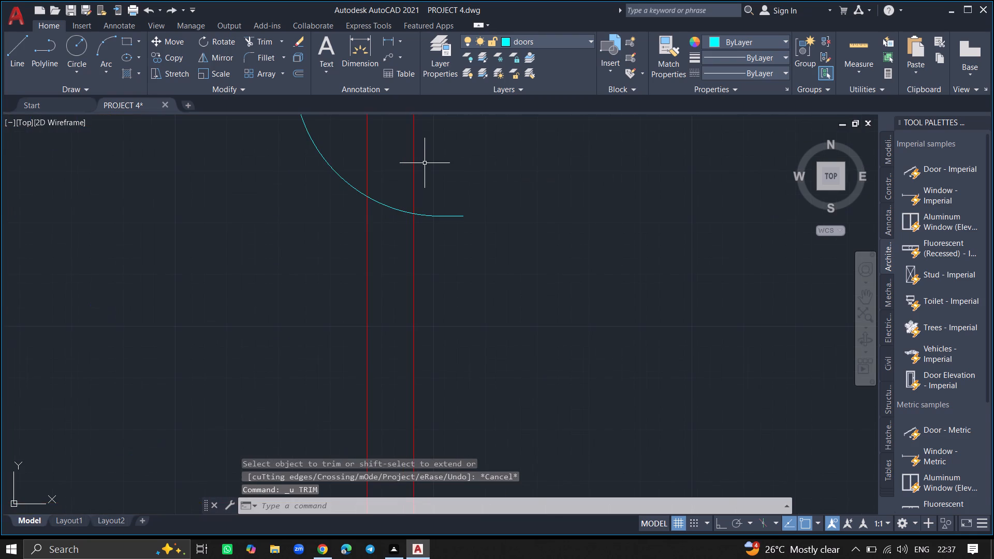
Trim both lines of the right outer wall within the new door's opening, including the short pieces inside the door leaf.
ctrl+scroll(389, 159, down, 4)
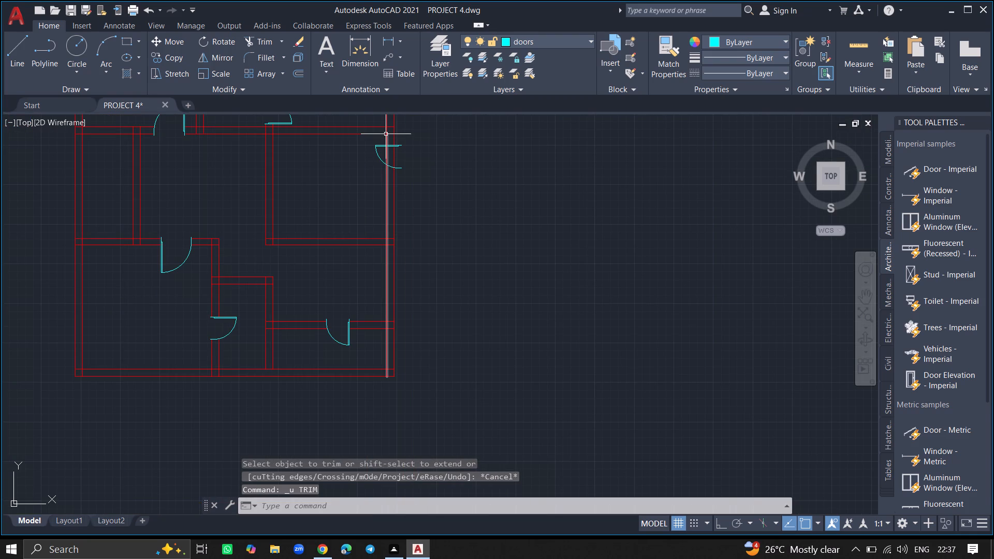
ctrl+scroll(386, 134, up, 6)
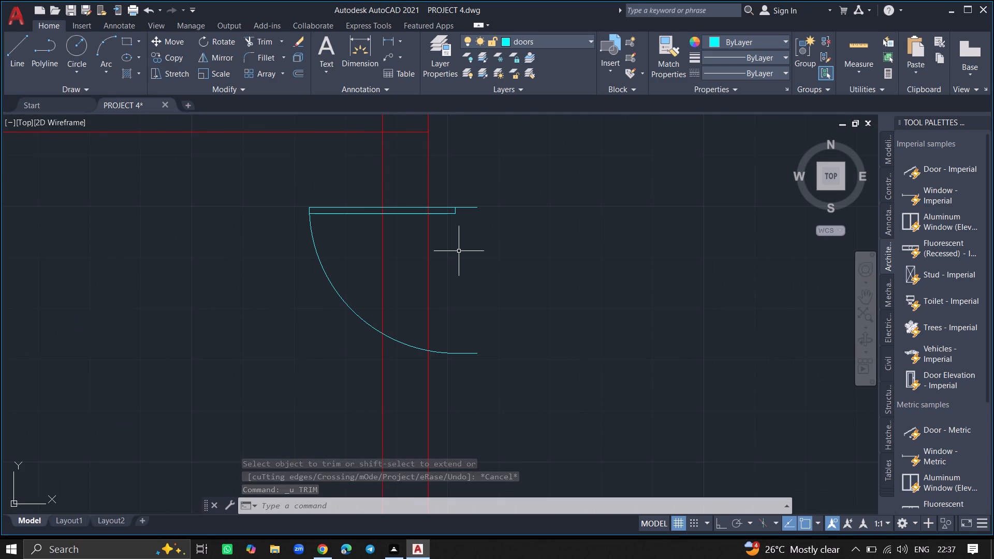
text(TRIM)
key(Return)
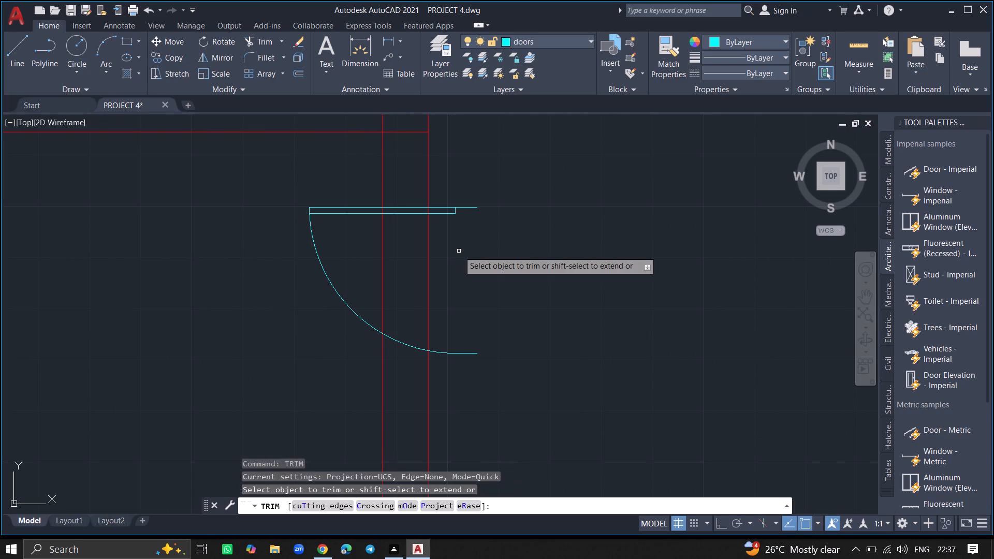
click(429, 263)
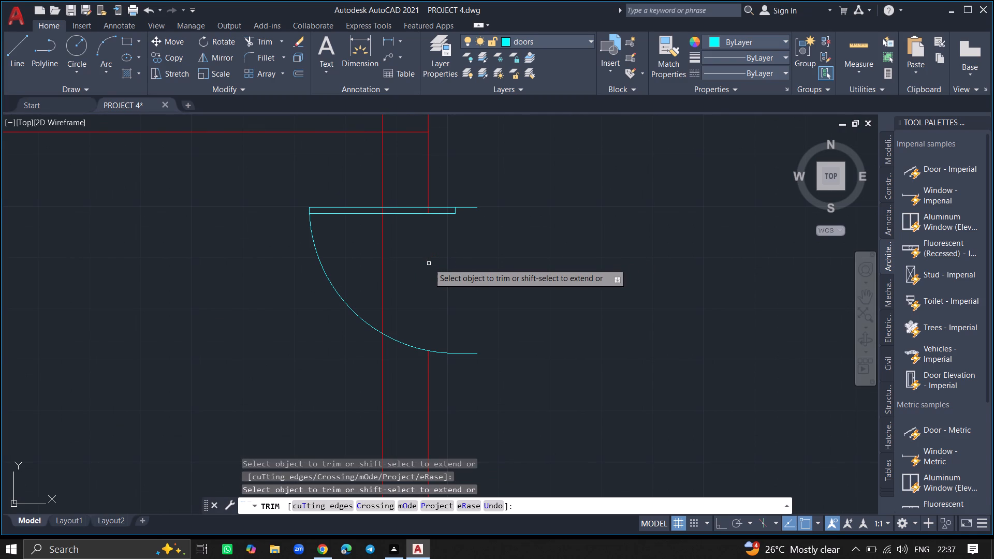
click(381, 285)
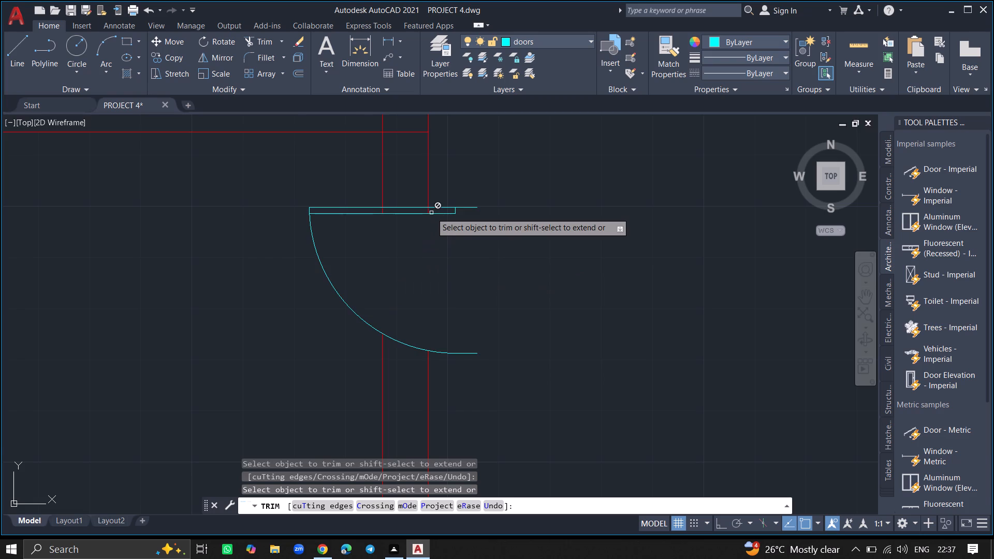
ctrl+scroll(431, 213, up, 1)
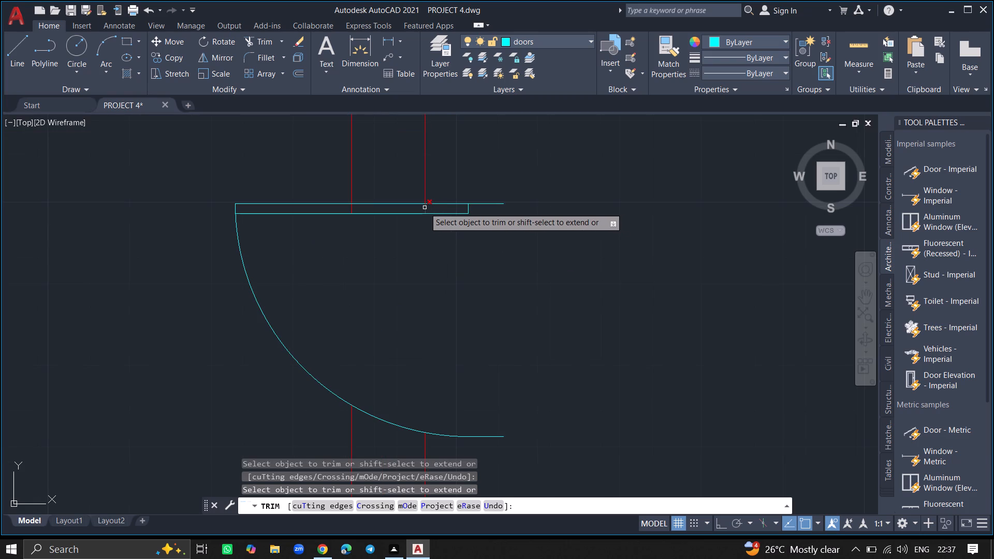
click(425, 208)
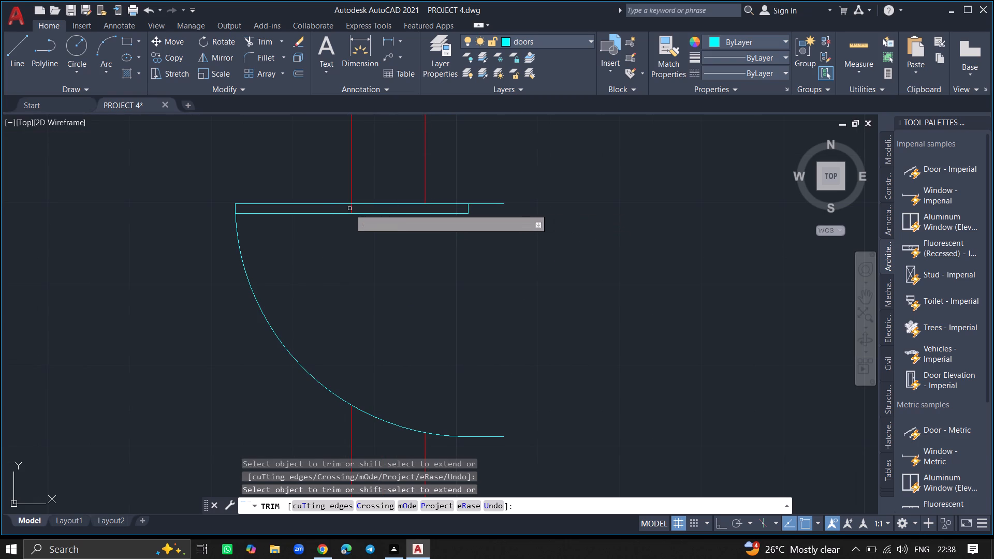
click(351, 209)
key(Return)
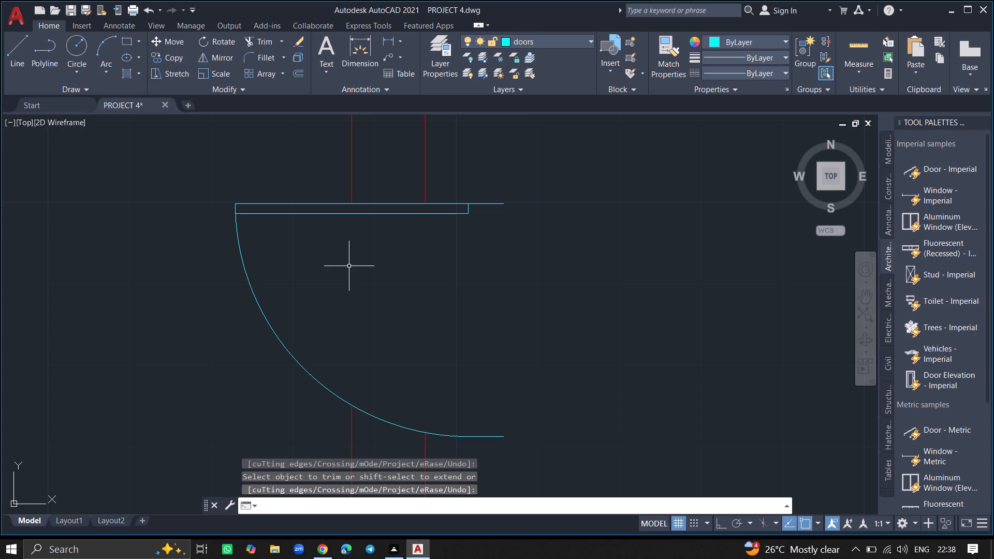
Move the right outer wall's door about 6" horizontally to the left, further into the room.
click(307, 214)
text(MOVE)
key(Return)
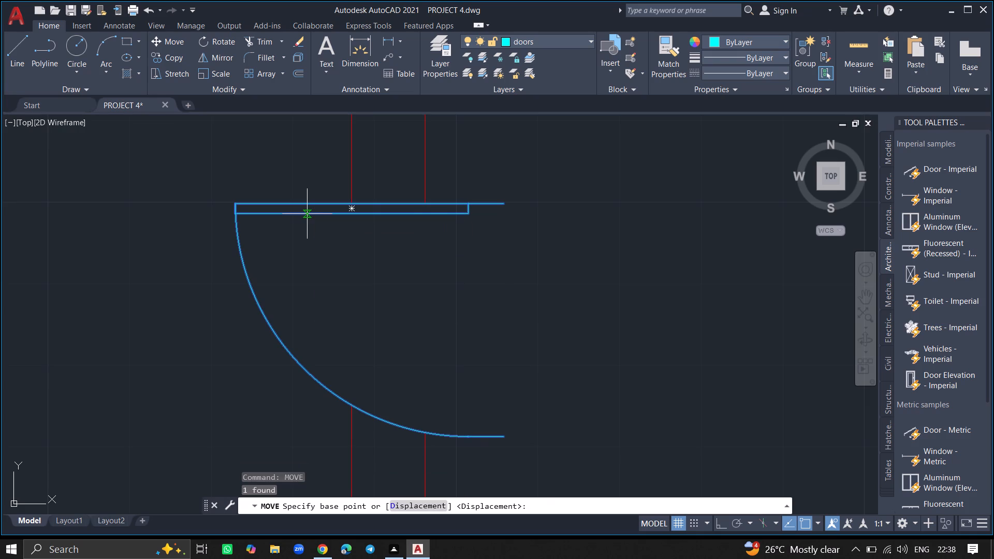
click(307, 214)
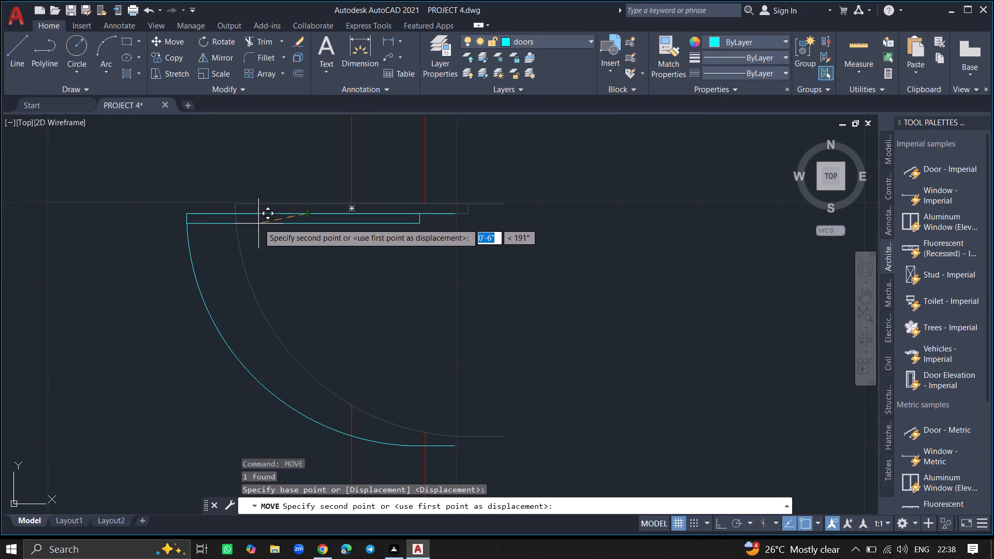
click(258, 218)
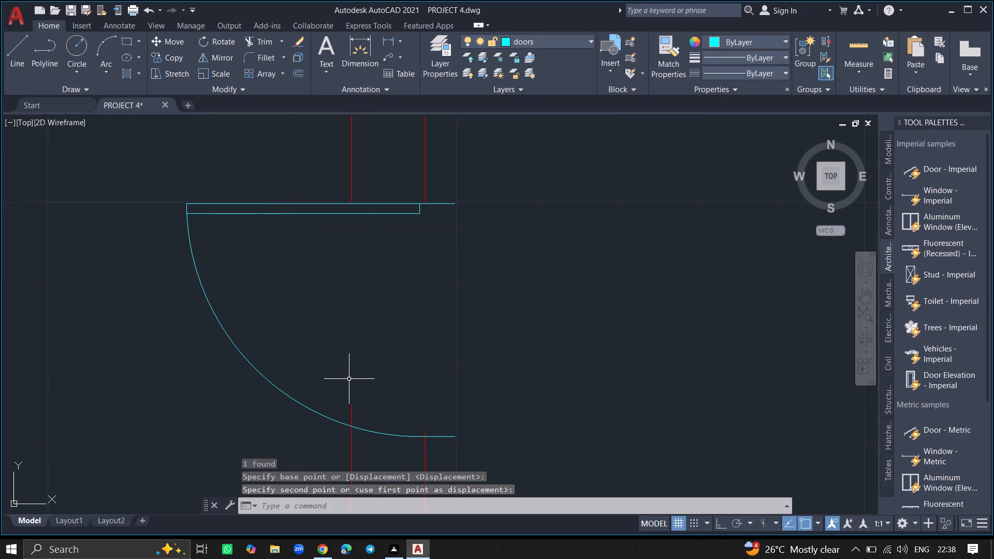
Trim the leftover ends of both right outer wall lines that project above the moved door's swing arc.
text(TR)
key(Return)
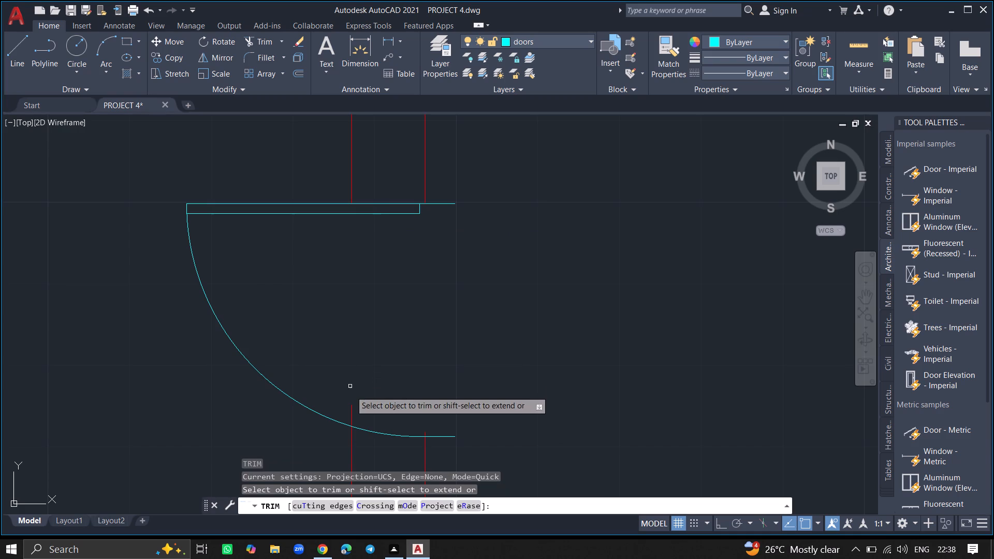
click(352, 411)
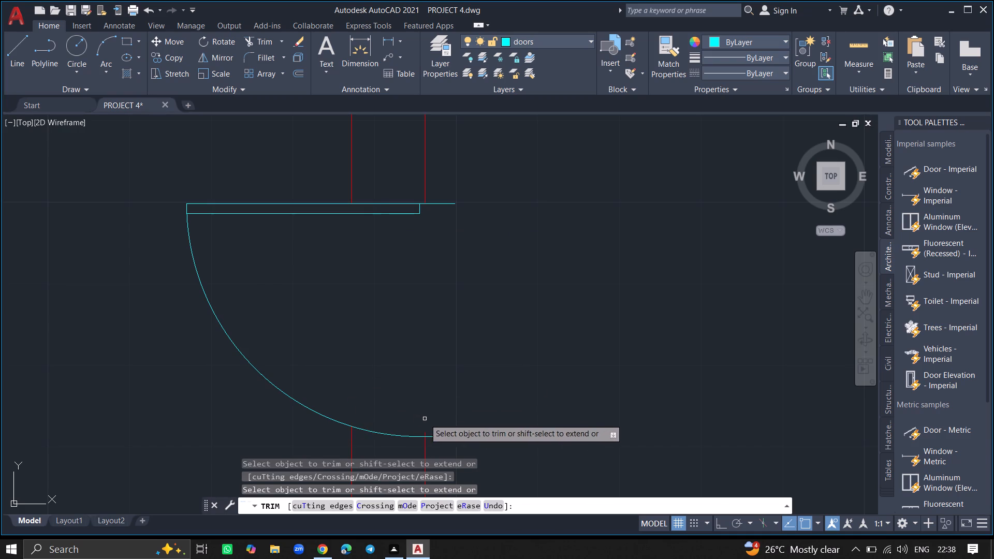
click(425, 430)
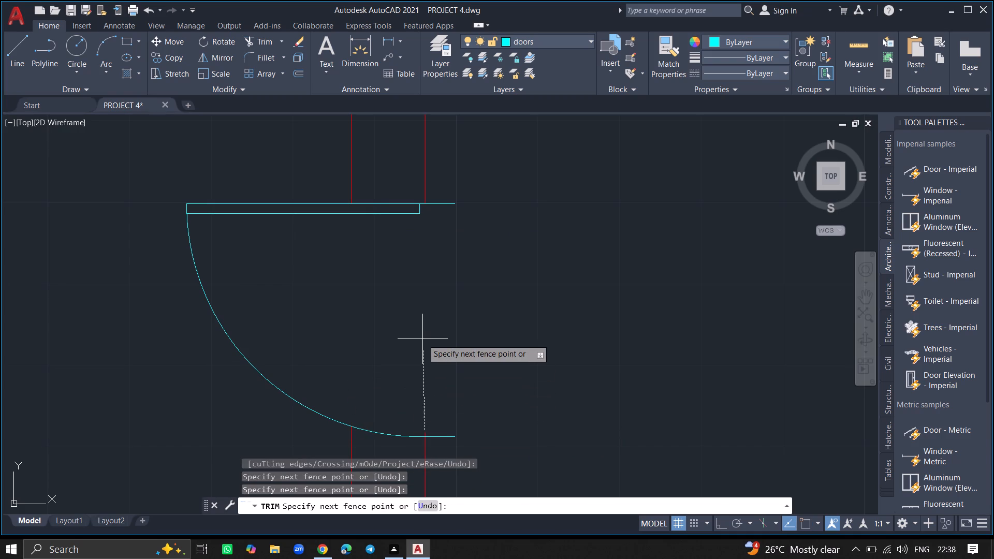
click(422, 339)
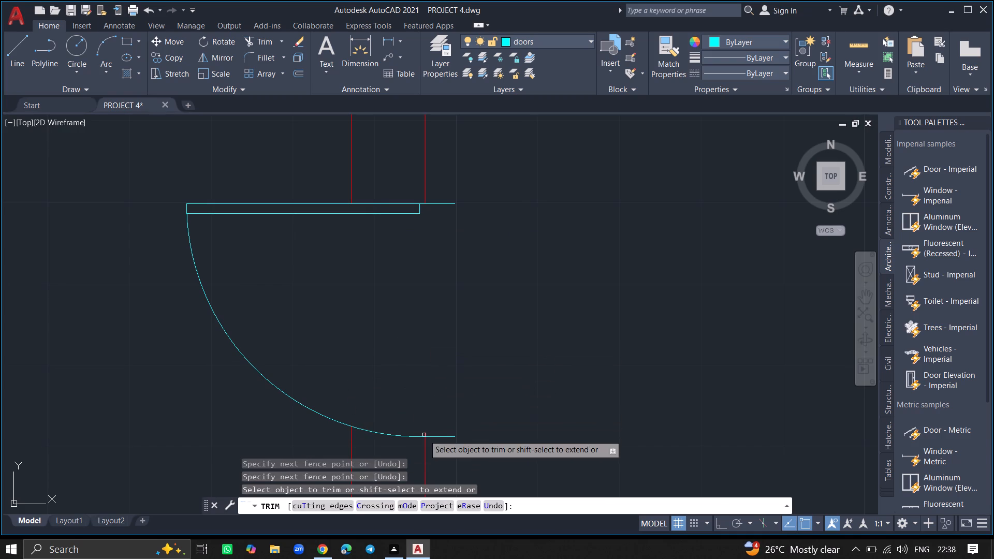
ctrl+scroll(421, 440, up, 7)
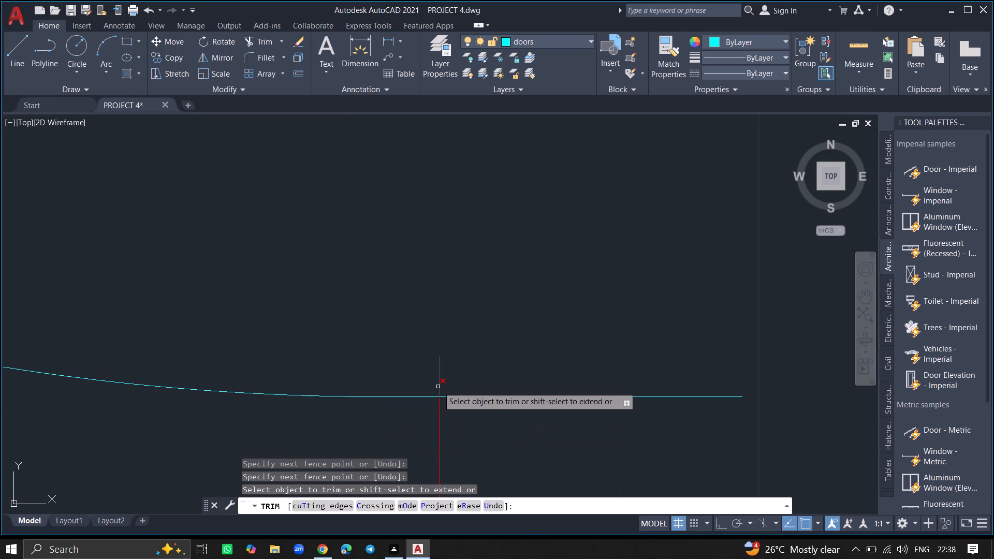
click(438, 387)
ctrl+scroll(409, 351, down, 5)
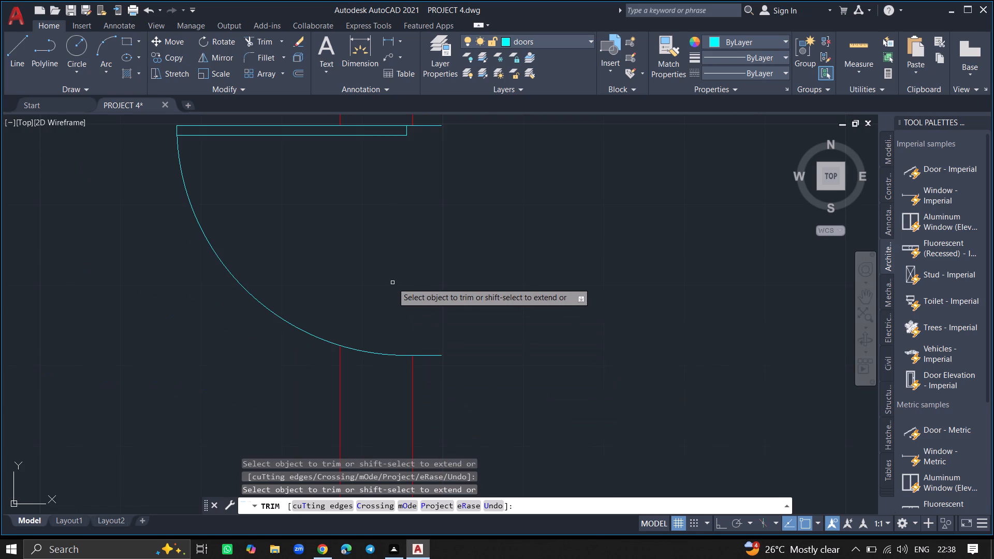
ctrl+scroll(392, 283, down, 2)
key(Return)
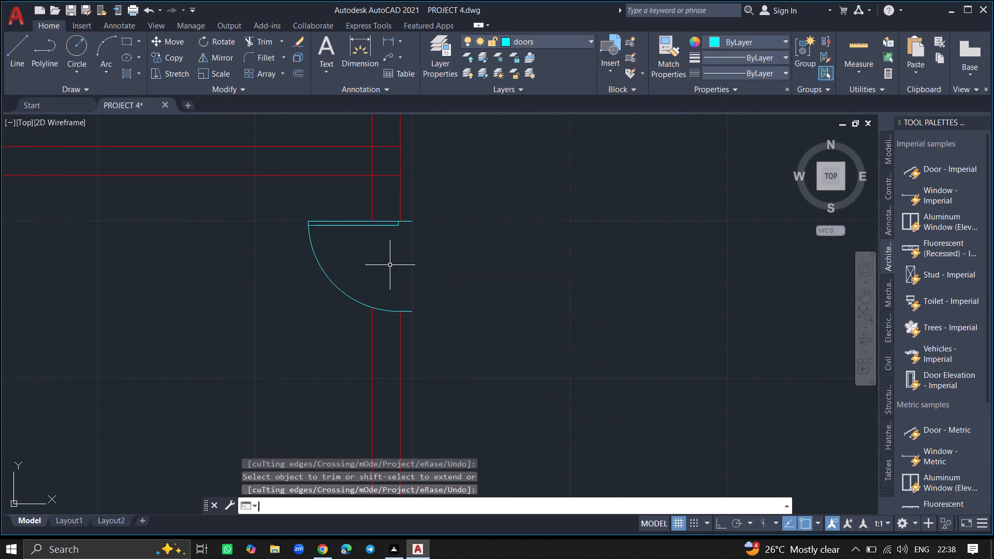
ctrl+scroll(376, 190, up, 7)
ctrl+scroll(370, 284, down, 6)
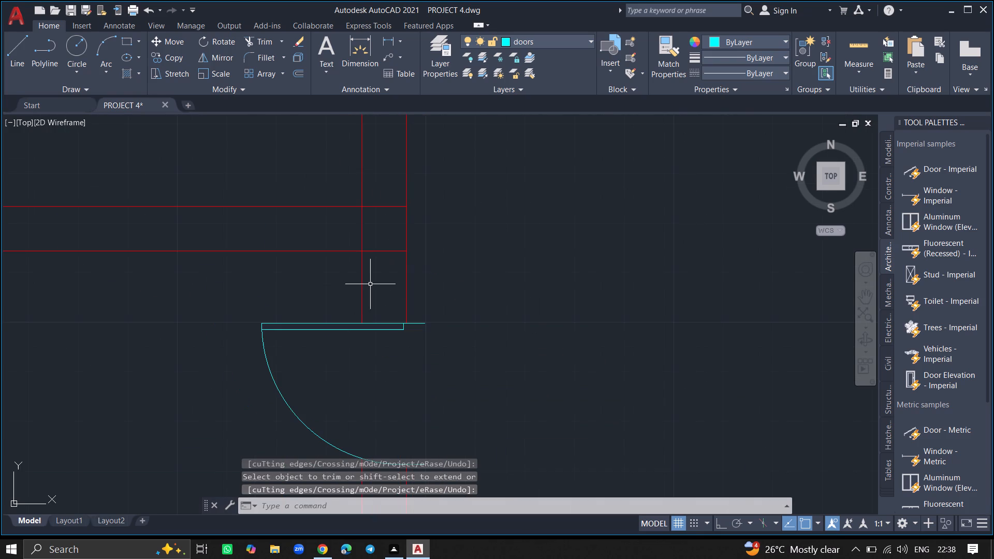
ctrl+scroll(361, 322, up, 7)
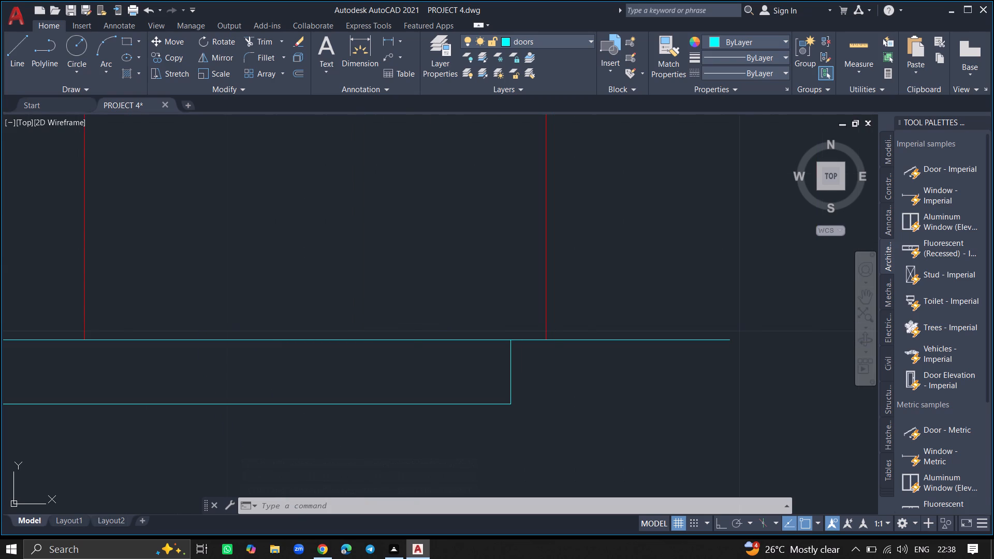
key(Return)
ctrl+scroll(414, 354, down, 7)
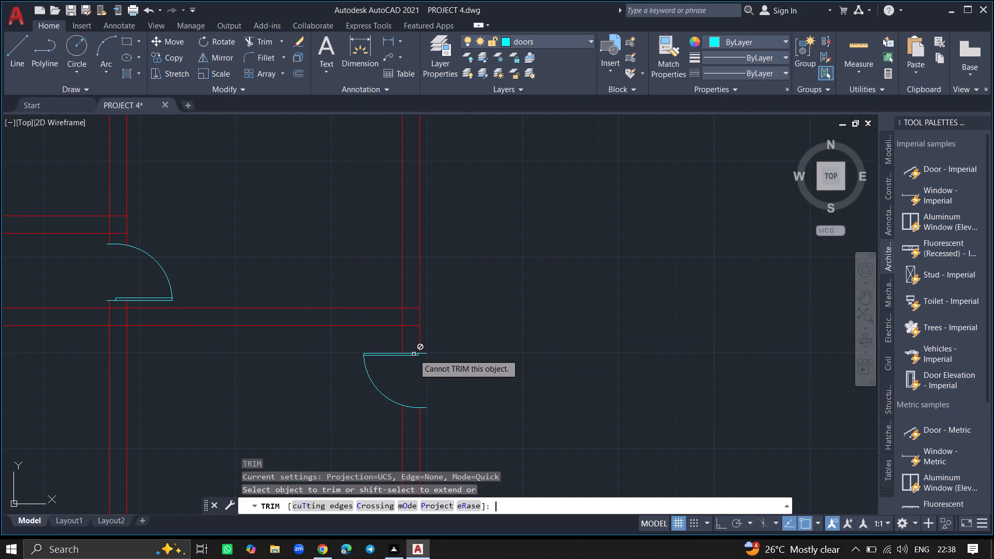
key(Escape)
Make windows the current layer.
ctrl+scroll(414, 354, down, 4)
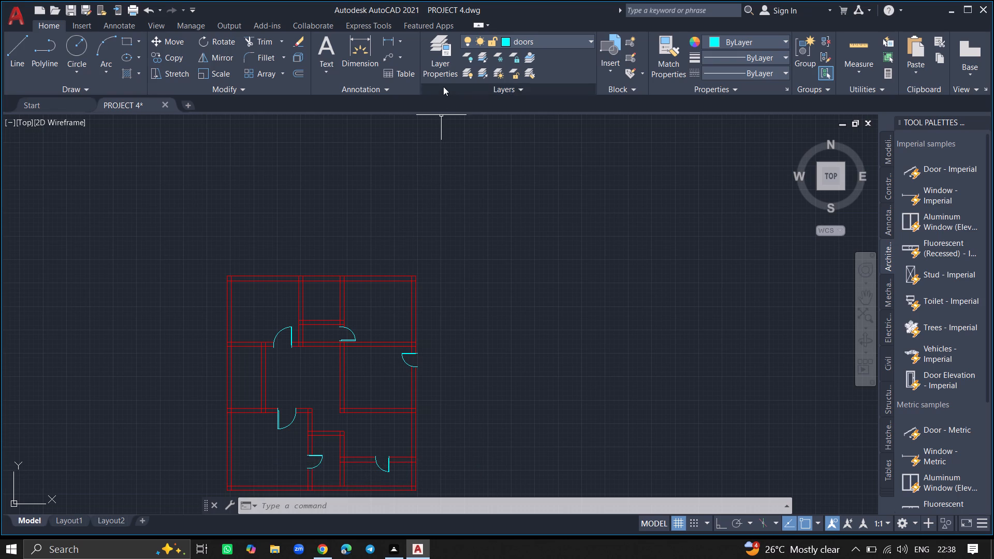
click(440, 70)
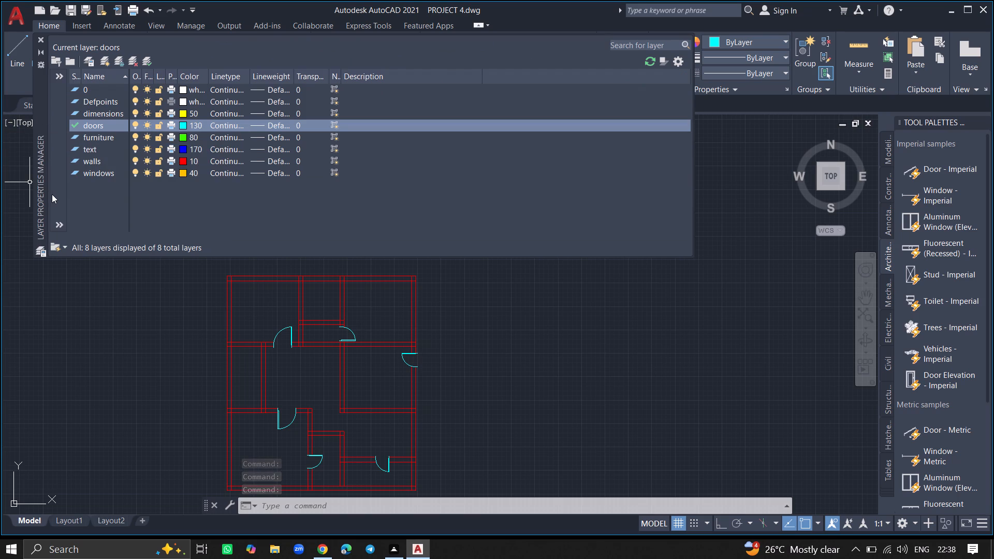
double_click(102, 172)
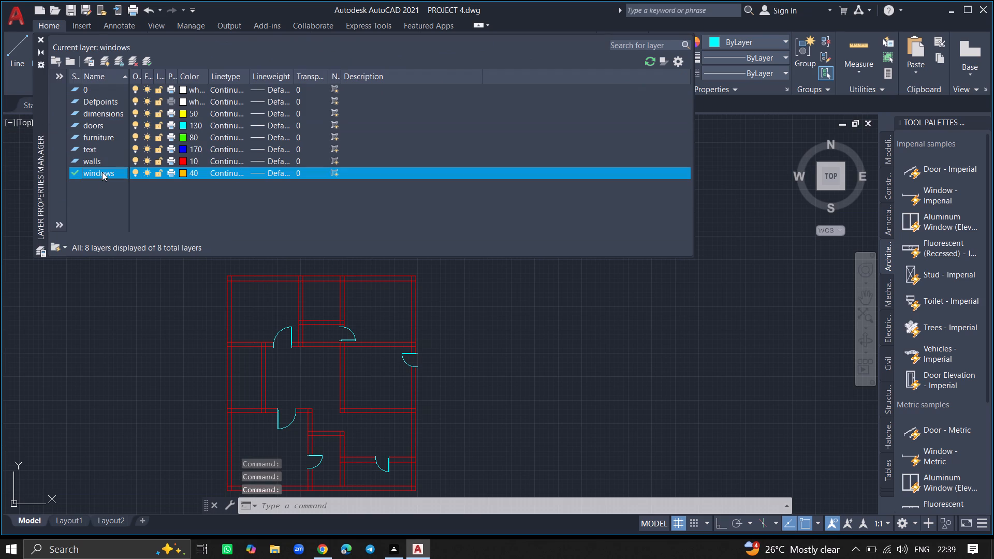
click(42, 38)
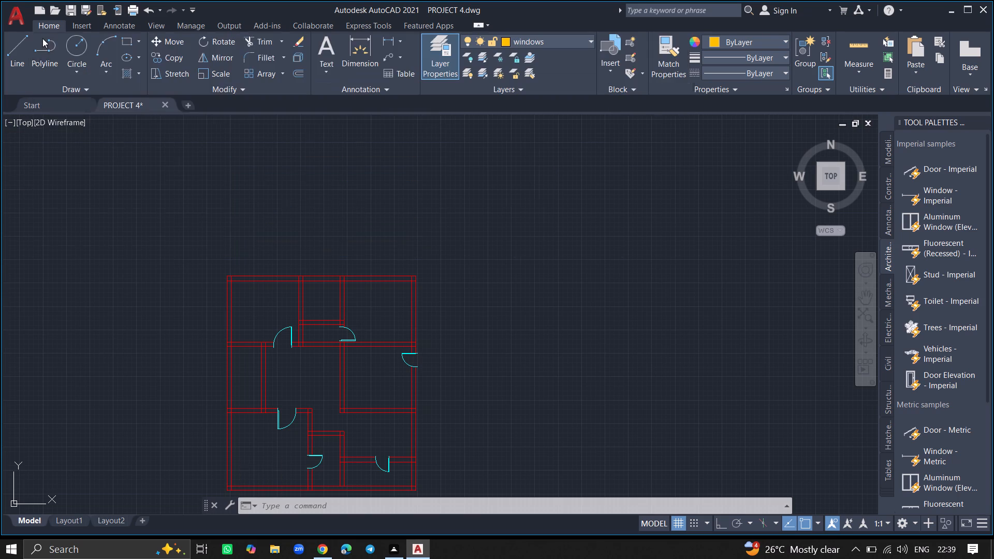
Insert a Window - Imperial block in the empty area above the floor plan.
click(922, 193)
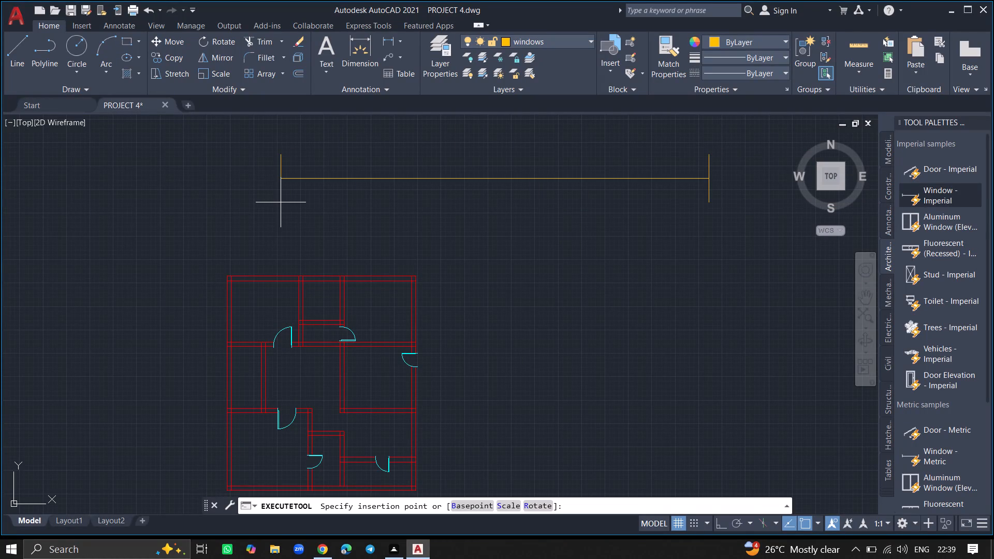
click(281, 202)
Scale the window block down freehand from its left end line to about a sixth of the plan's width.
click(281, 192)
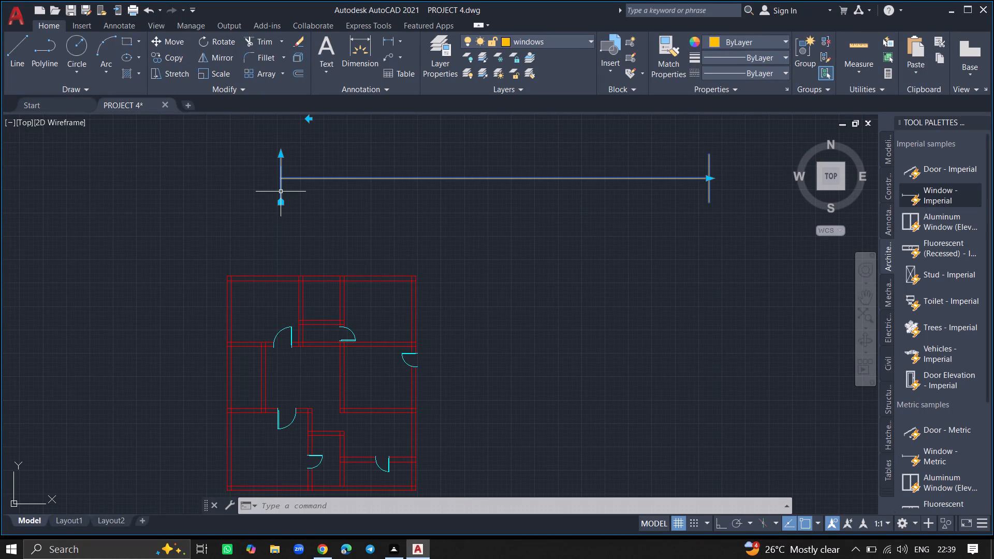
text(SC)
key(Return)
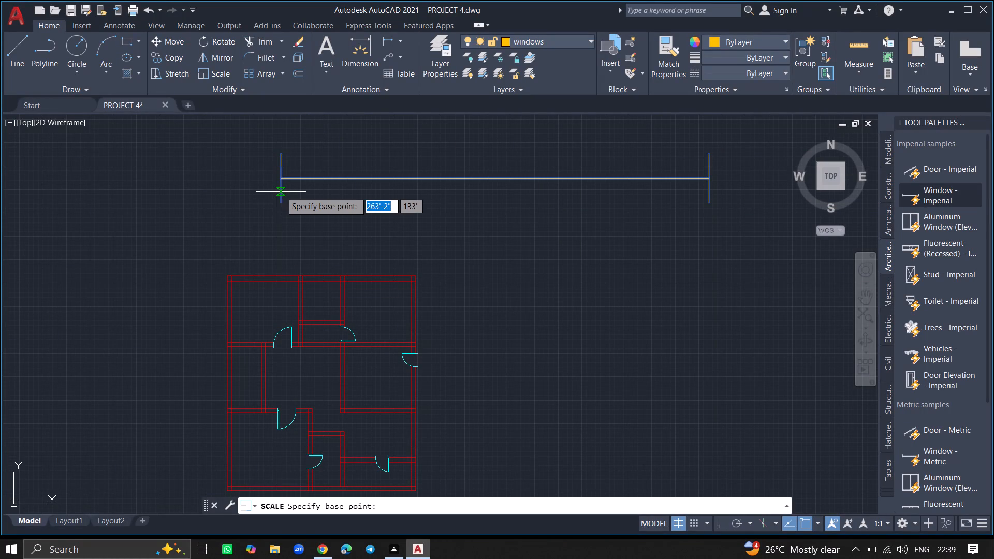
click(281, 192)
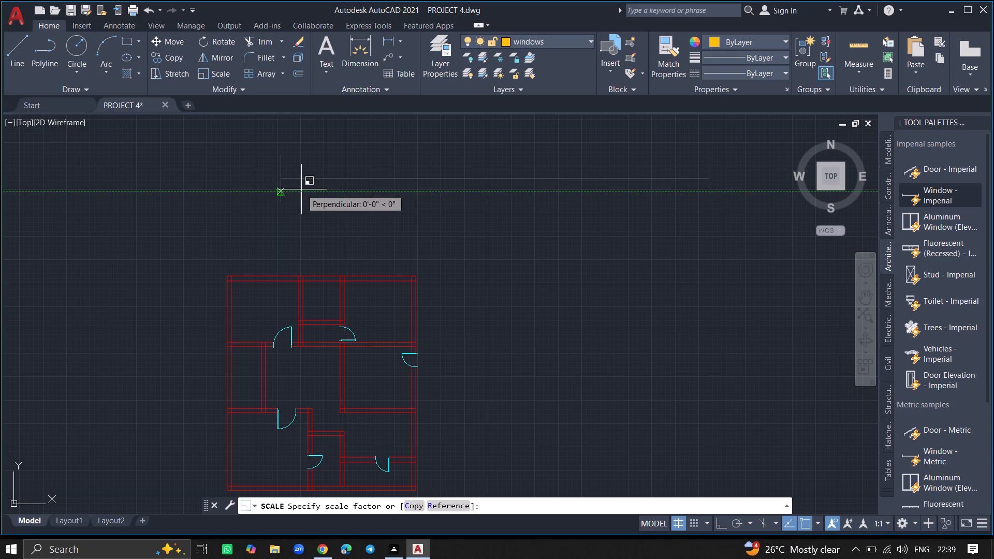
ctrl+scroll(301, 189, up, 3)
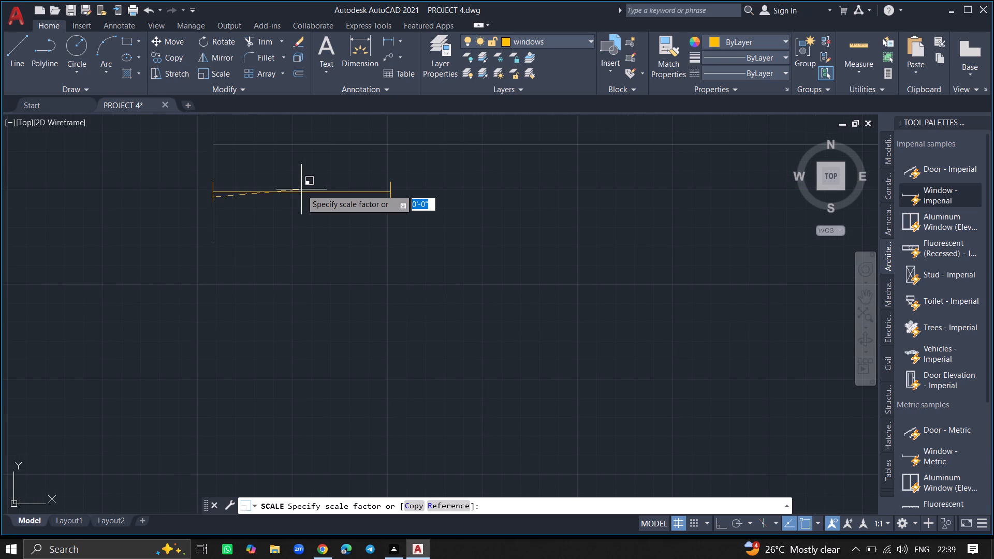
click(273, 190)
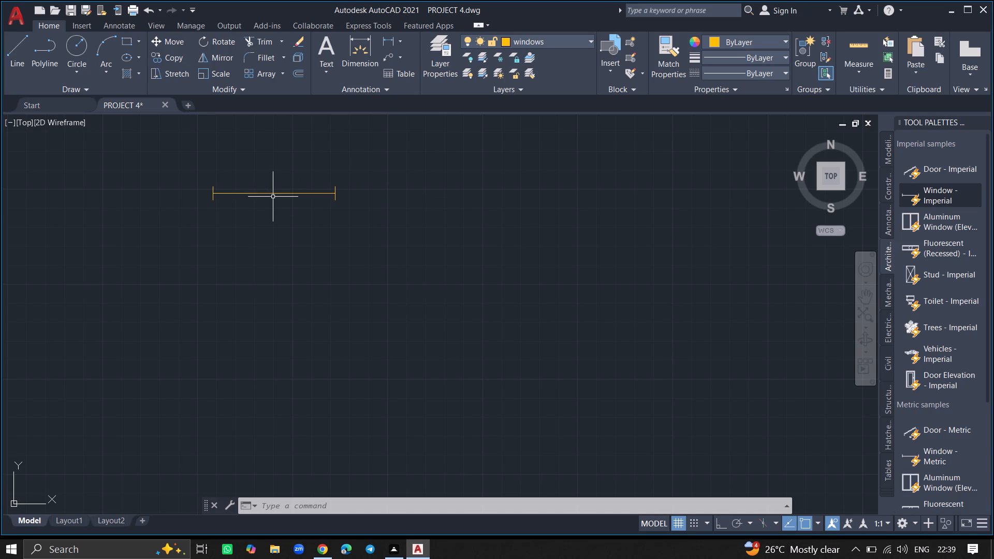
Move the window block from above the plan into the top outer wall of the upper-left room.
ctrl+scroll(273, 197, down, 4)
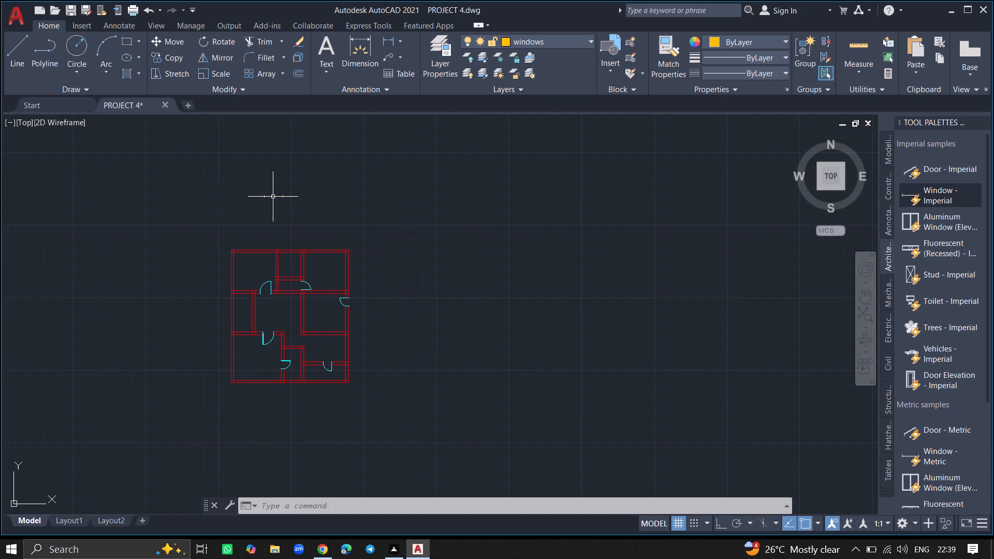
click(273, 196)
text(MO)
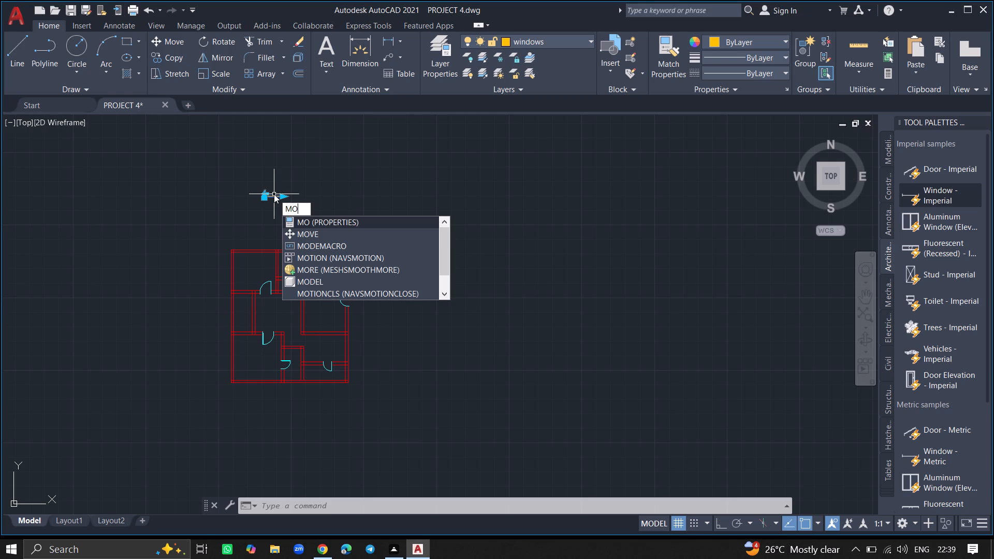
click(296, 232)
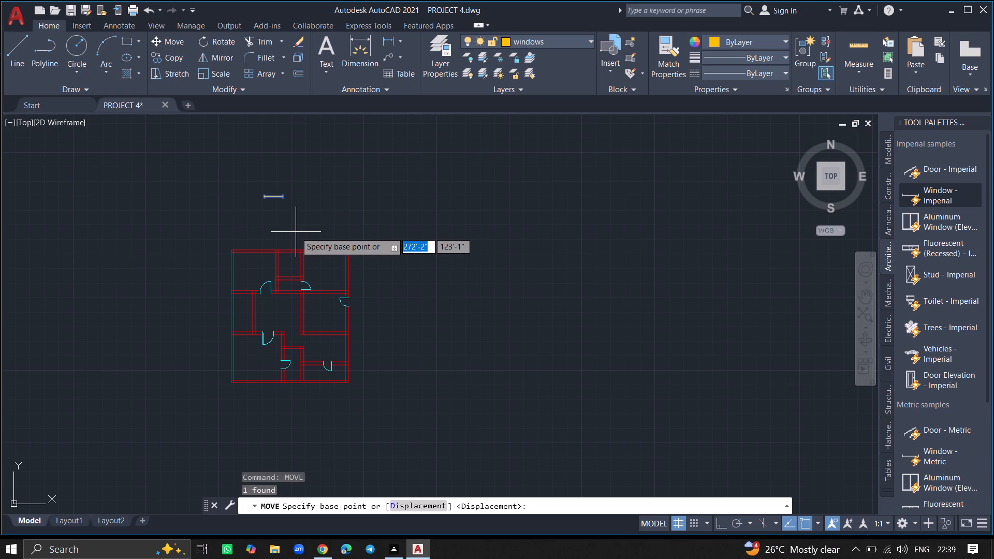
click(278, 200)
ctrl+scroll(298, 246, up, 3)
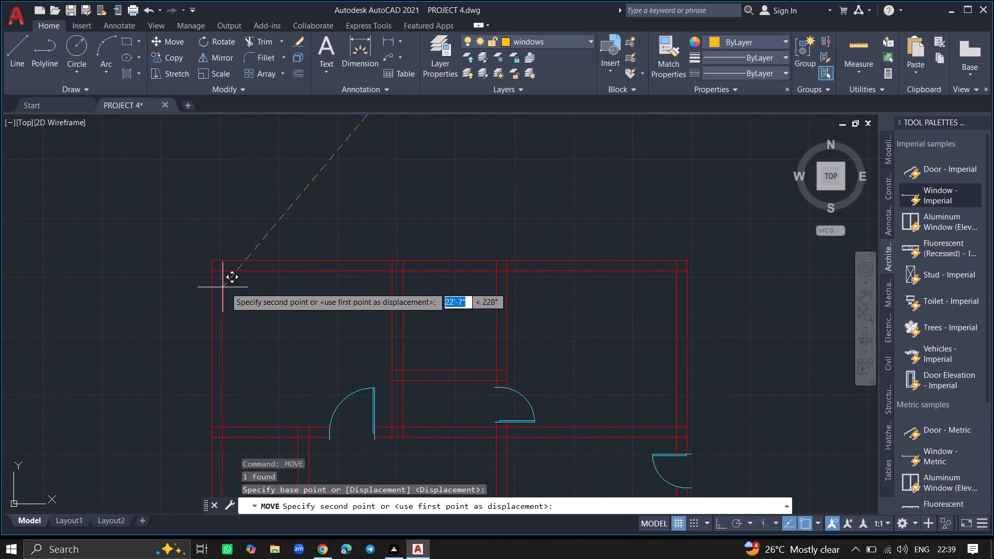
ctrl+scroll(274, 272, up, 2)
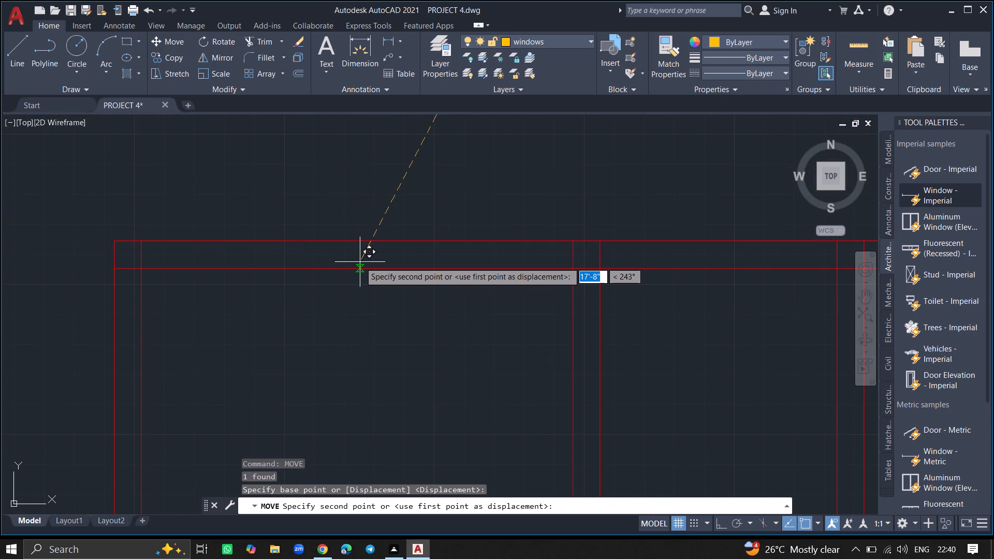
click(367, 263)
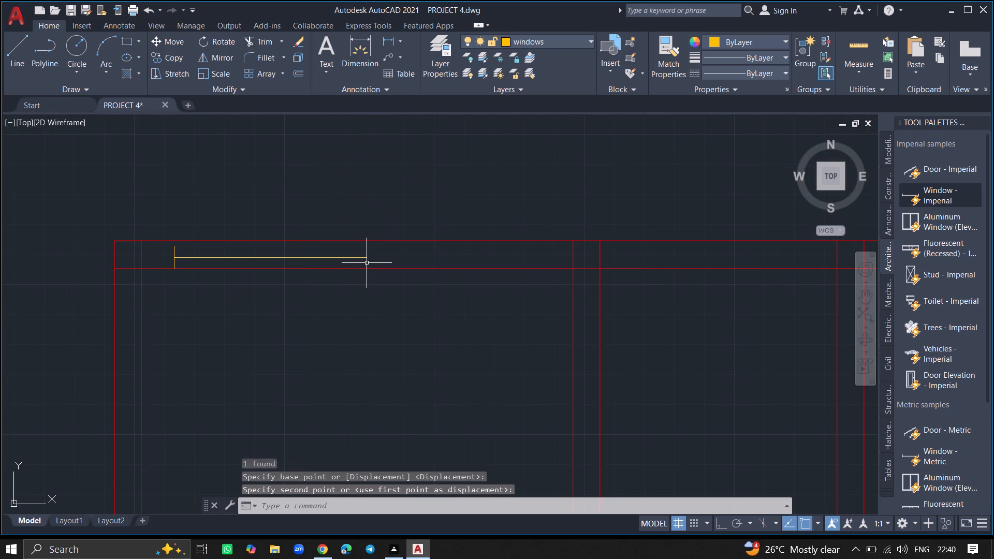
Scale the window block down freehand from its right end to about a fifth of the upper-left room's width, fitting between the wall lines.
click(367, 259)
text(SC)
key(Return)
click(367, 259)
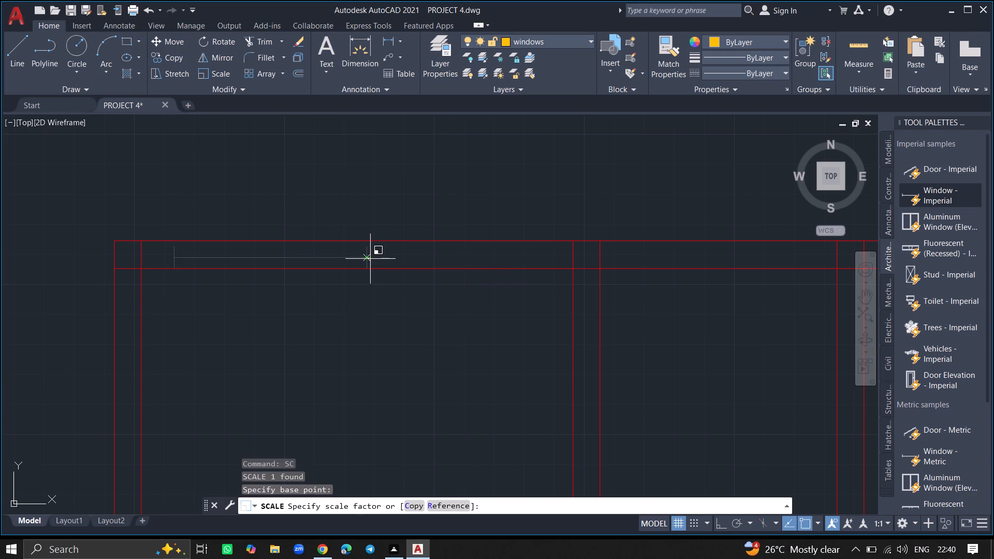
ctrl+scroll(400, 256, up, 3)
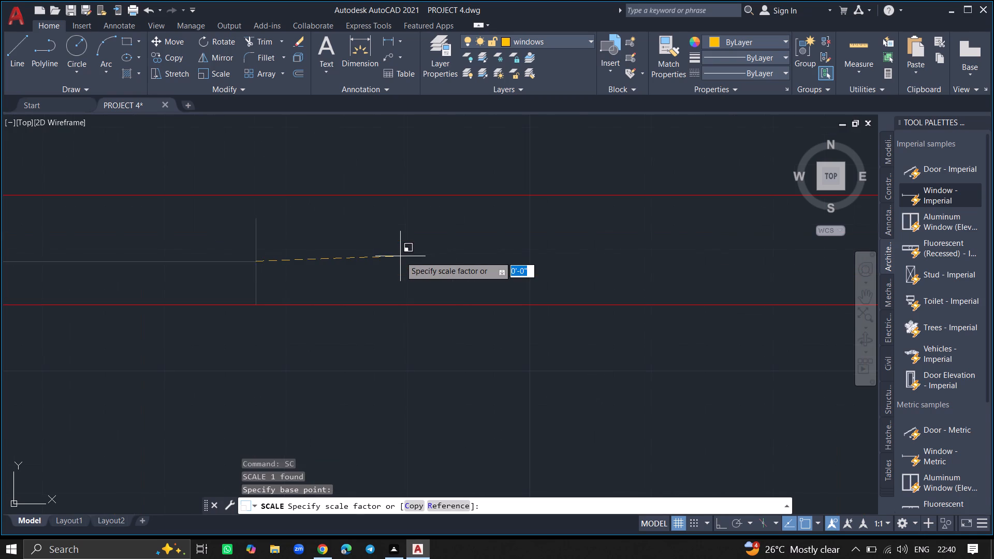
ctrl+scroll(336, 251, down, 1)
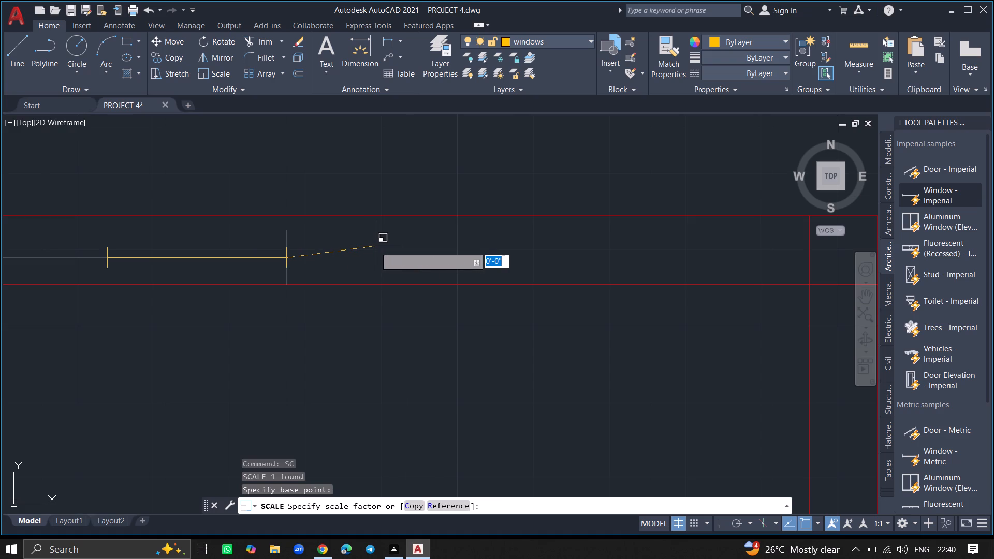
click(395, 249)
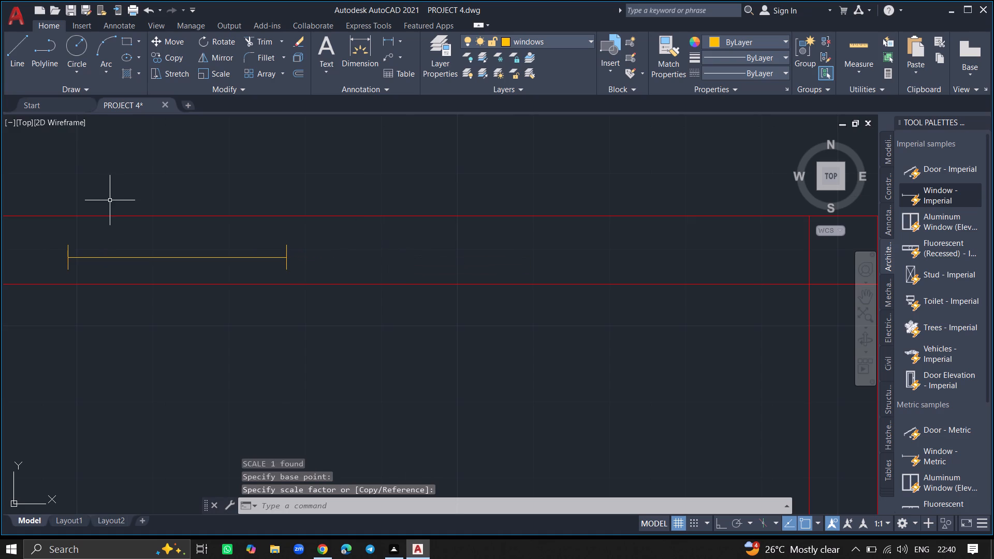
Draw a vertical line across the top wall's thickness just outside each end of the window.
ctrl+scroll(163, 273, down, 4)
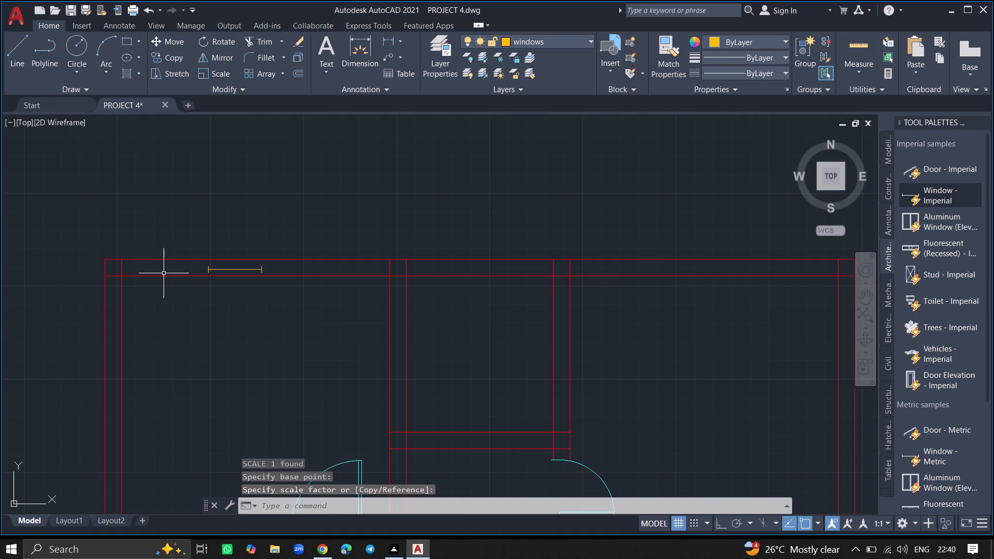
ctrl+scroll(193, 286, up, 2)
key(l)
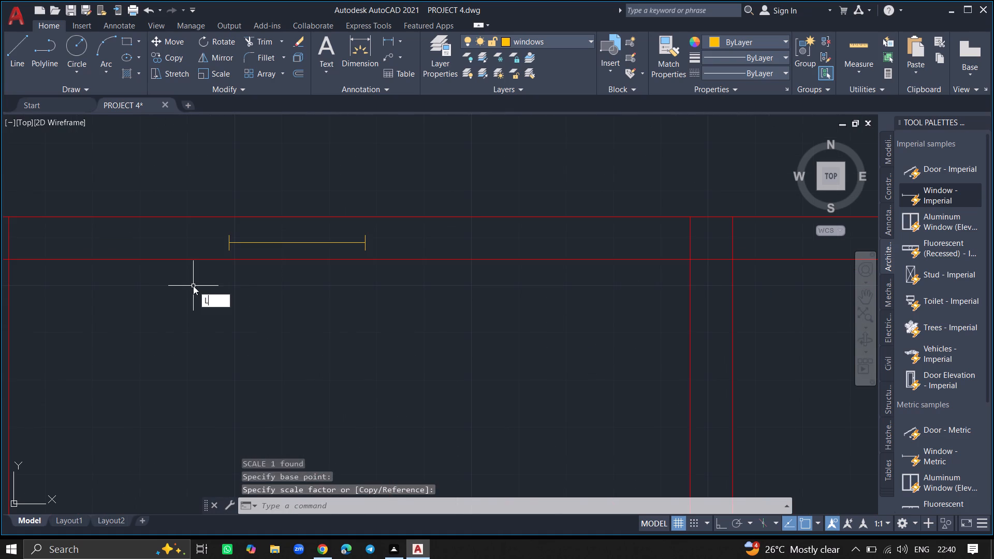
key(Return)
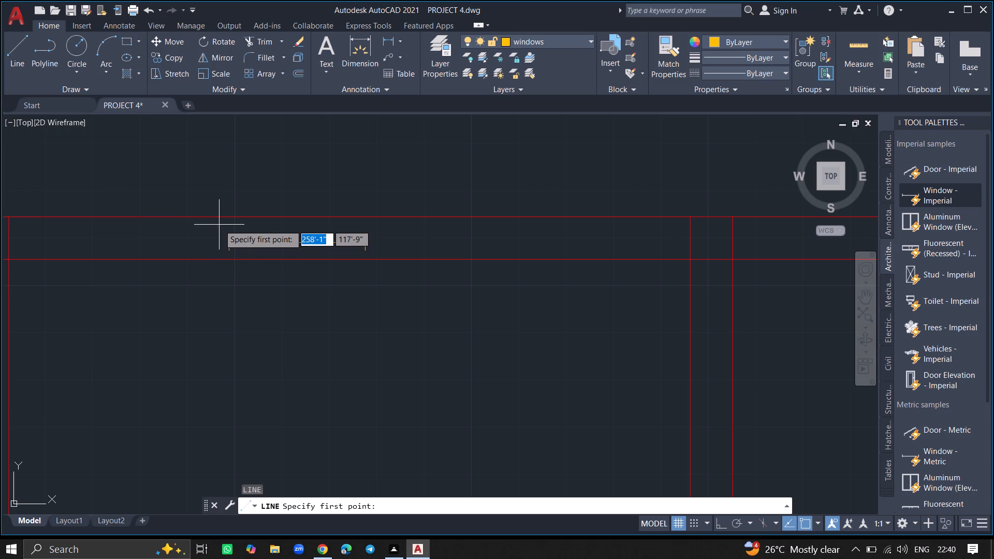
click(220, 217)
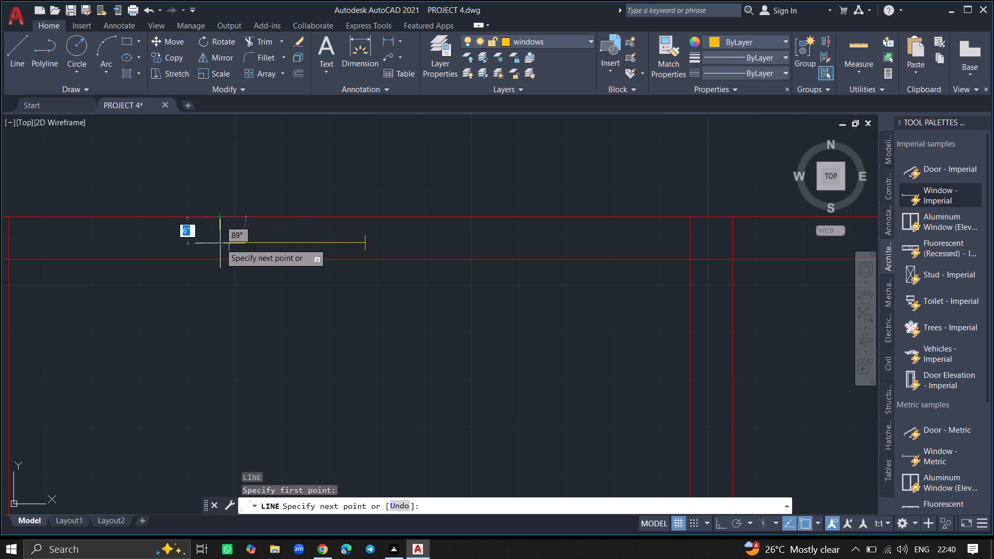
click(220, 260)
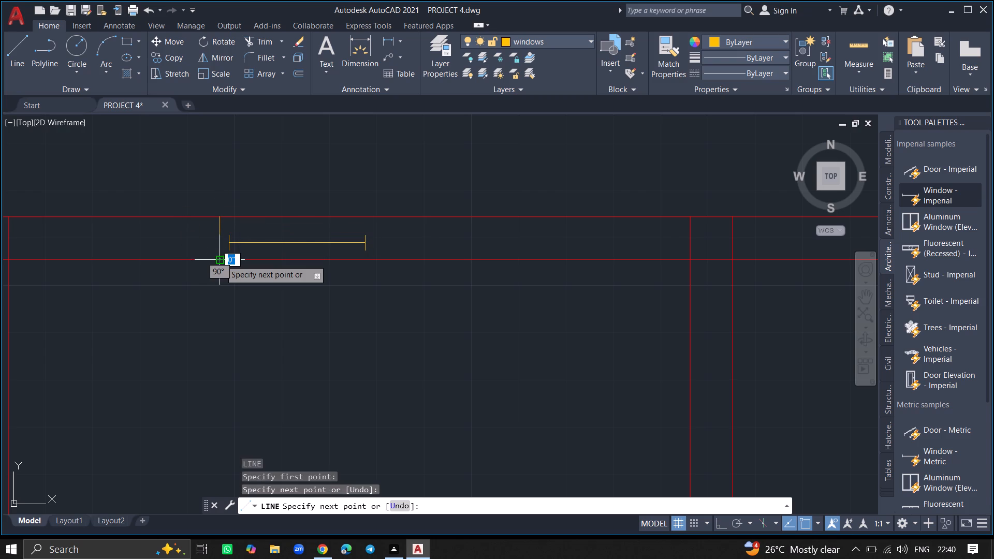
key(Return)
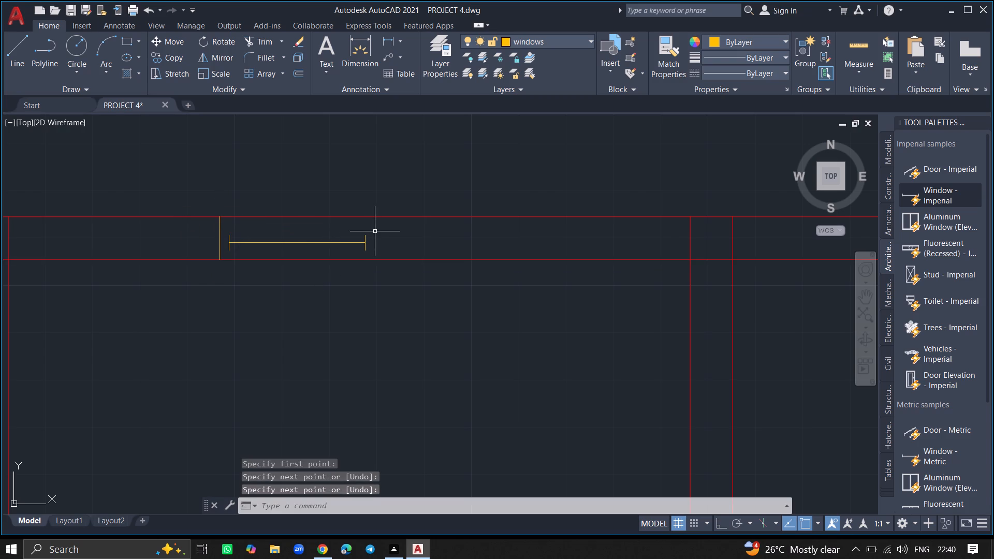
key(l)
key(Return)
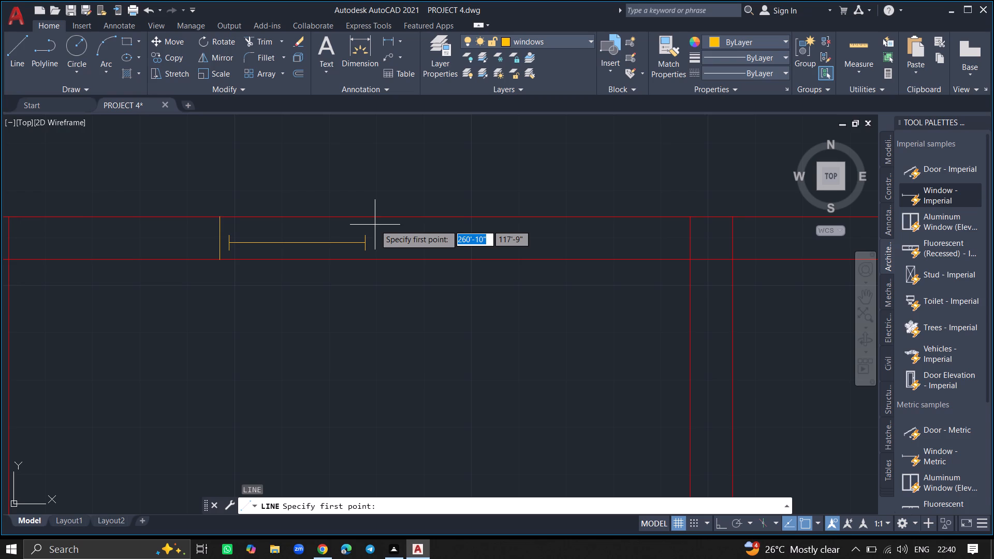
click(372, 218)
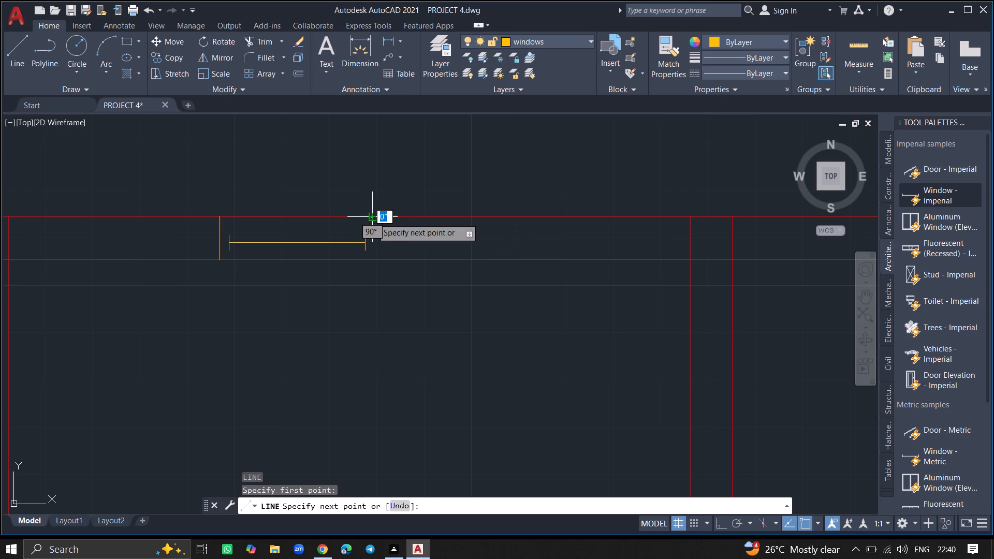
click(374, 258)
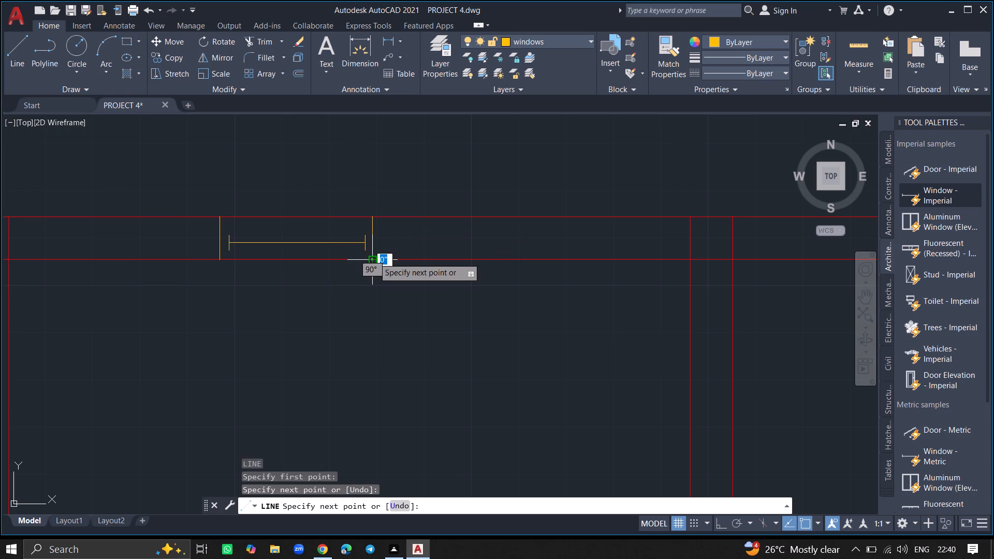
key(Return)
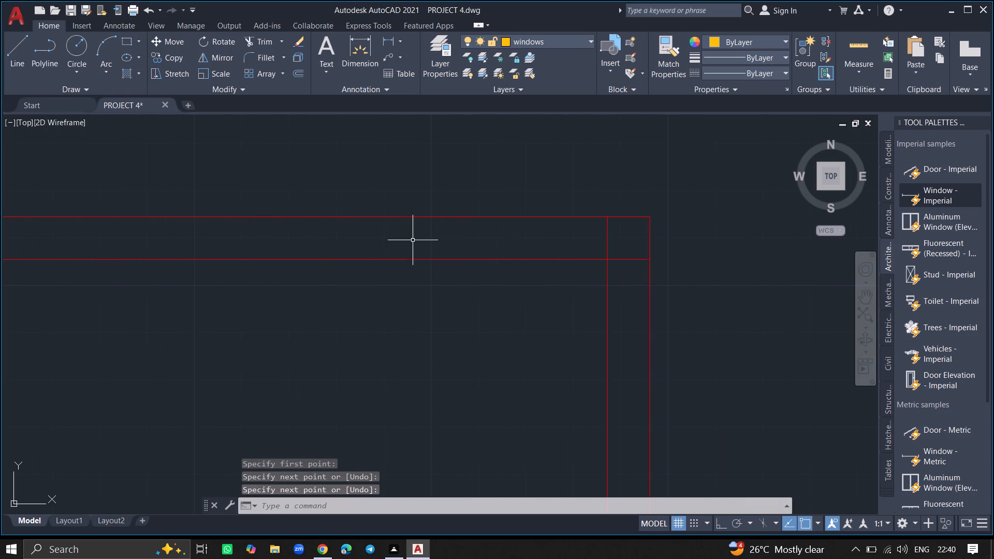
Copy the window block from its midpoint into the bottom outer wall, once in the lower-left room and once in the lower-right room.
ctrl+scroll(413, 240, down, 5)
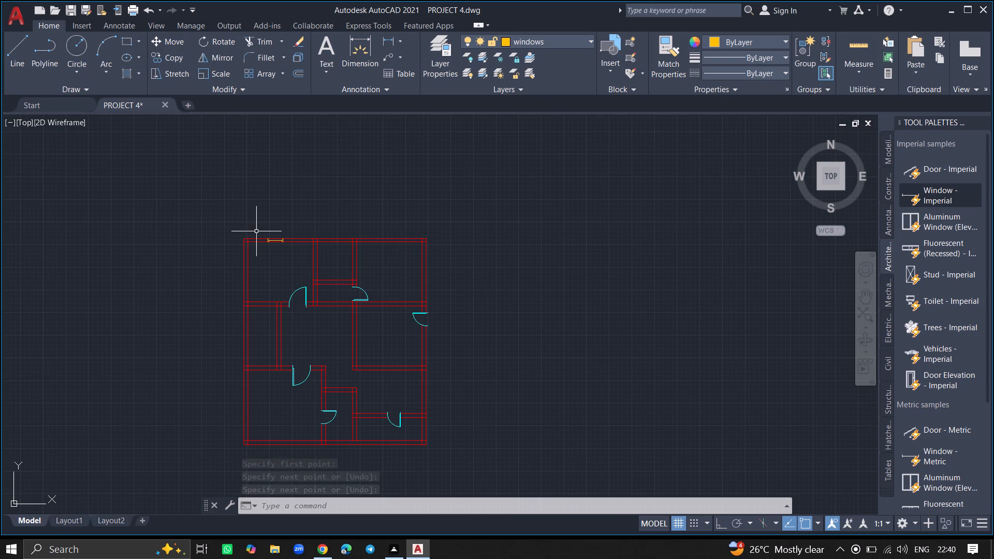
ctrl+scroll(284, 252, up, 3)
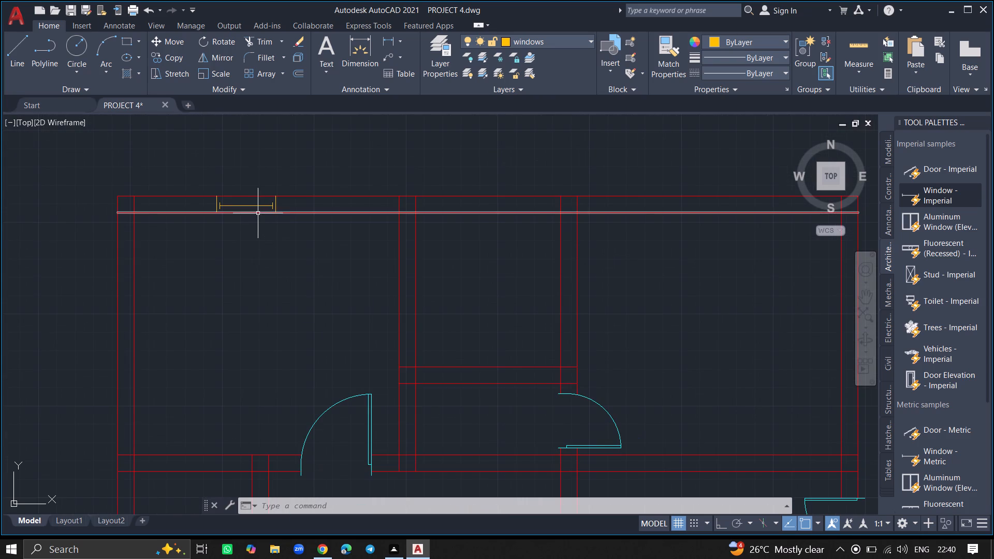
click(256, 205)
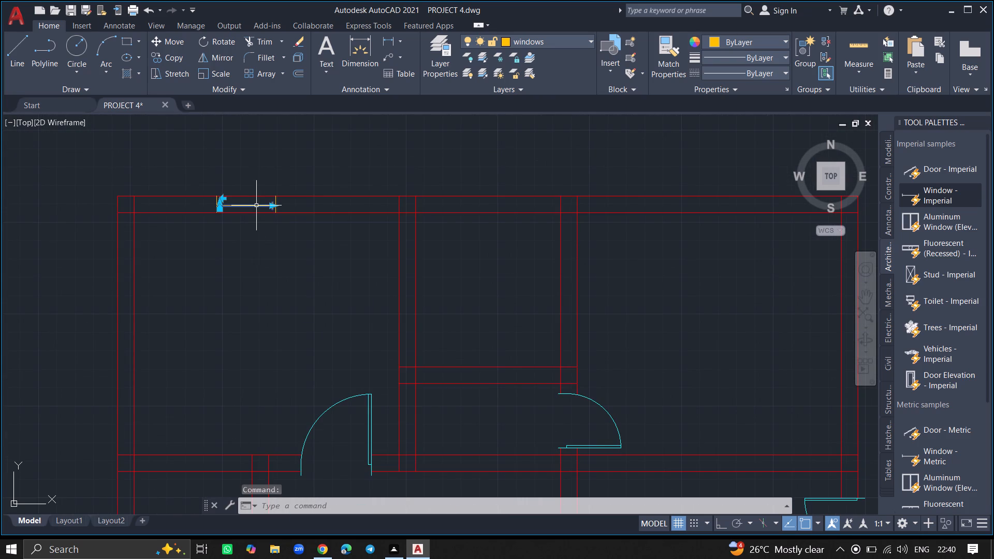
text(COPY)
key(Return)
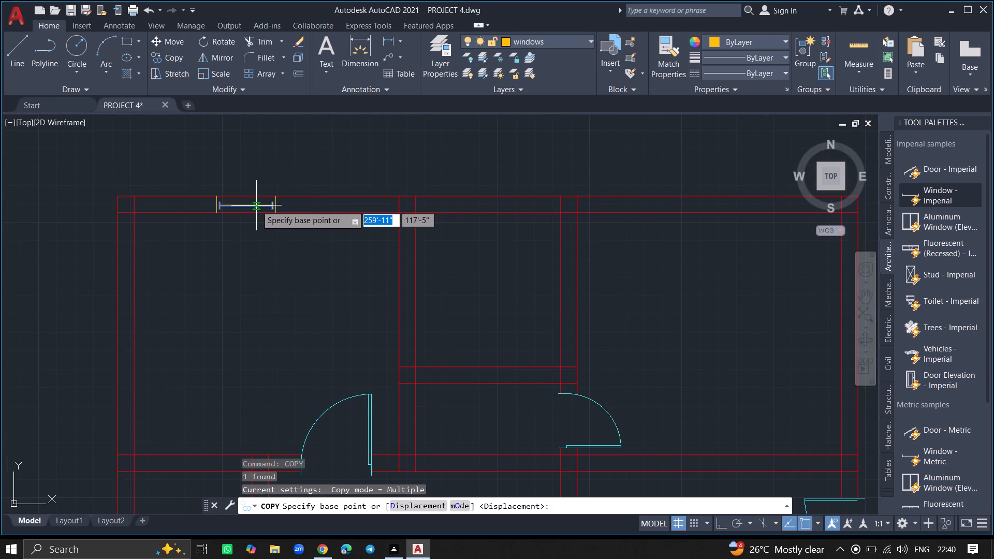
click(256, 205)
ctrl+scroll(283, 266, down, 3)
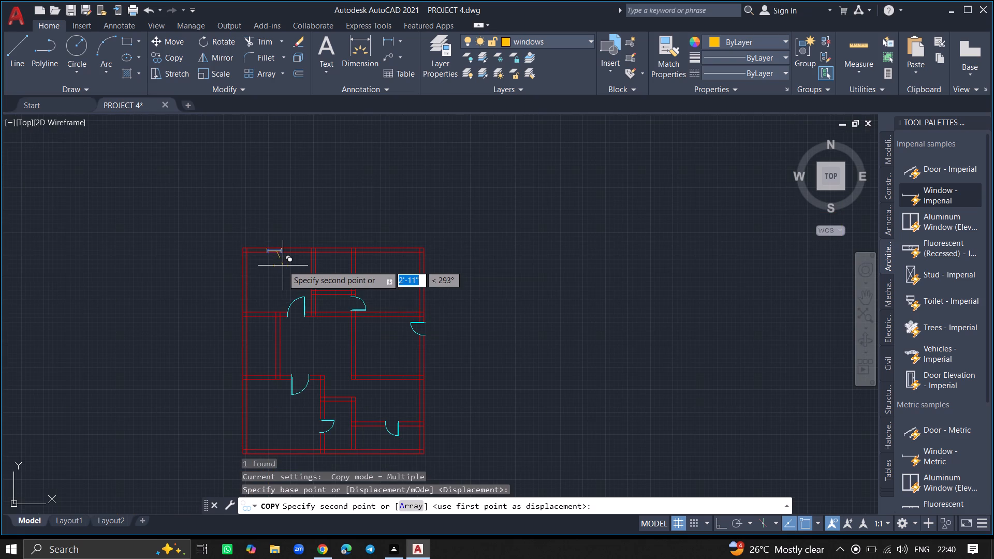
ctrl+scroll(283, 266, down, 3)
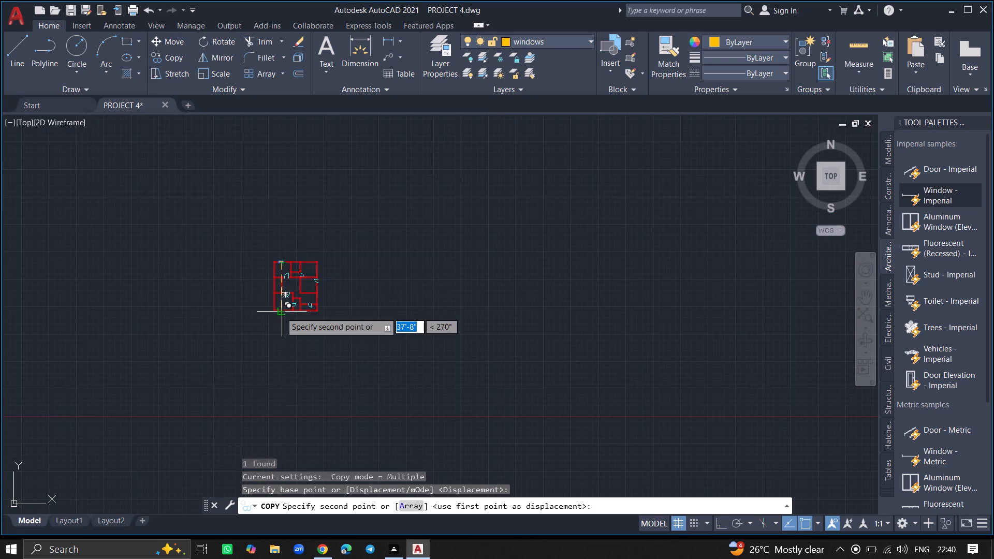
ctrl+scroll(281, 312, up, 11)
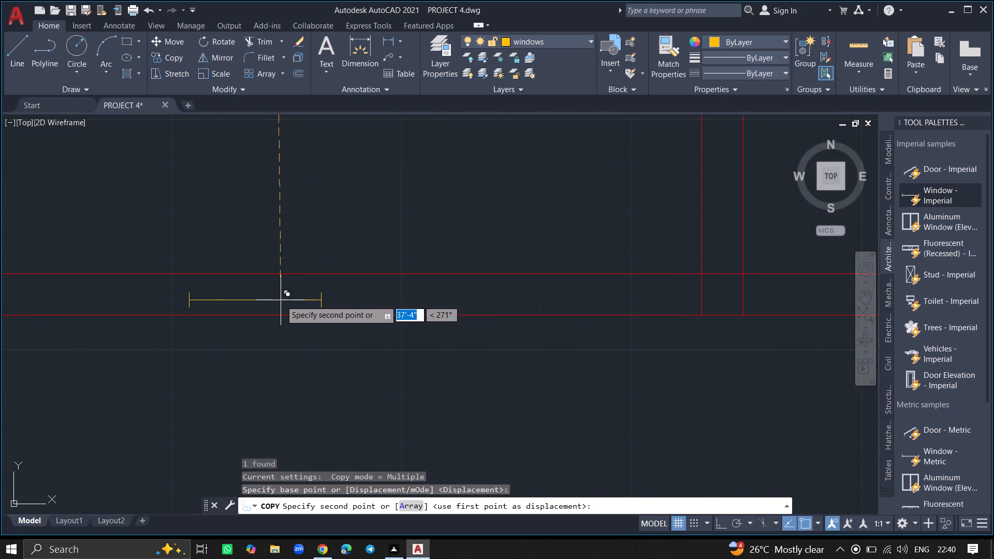
click(264, 292)
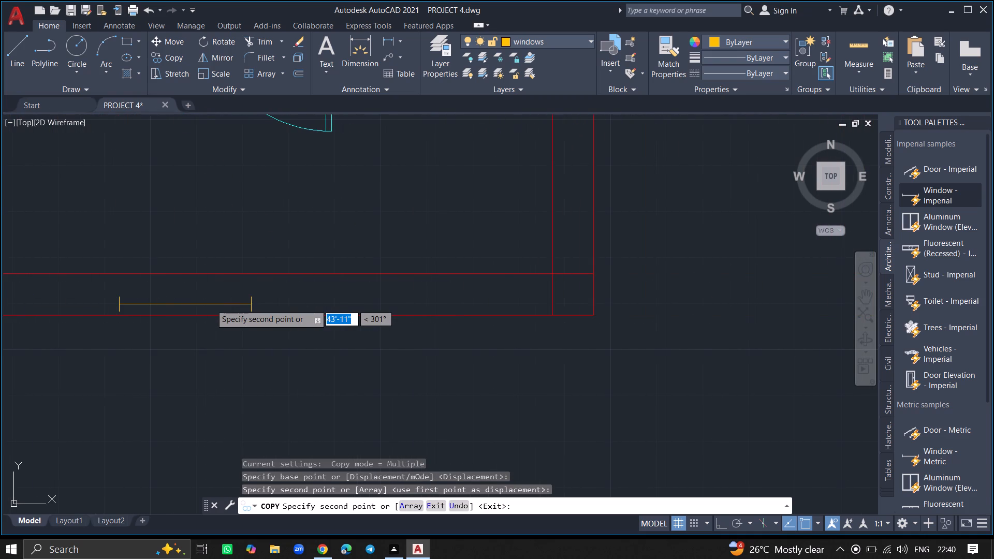
click(223, 292)
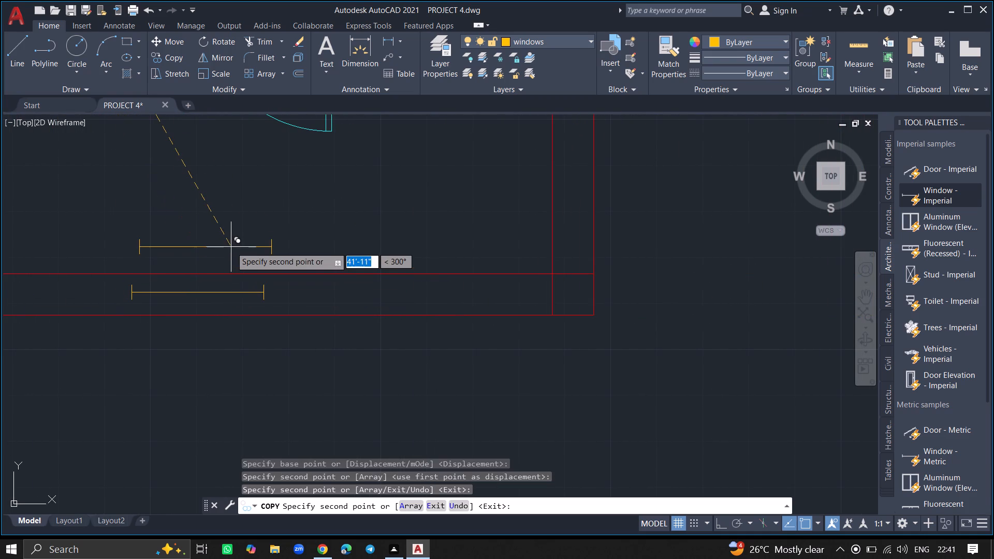
Place another copy of the window block in the top outer wall of the upper-right room and finish copying.
ctrl+scroll(231, 247, down, 8)
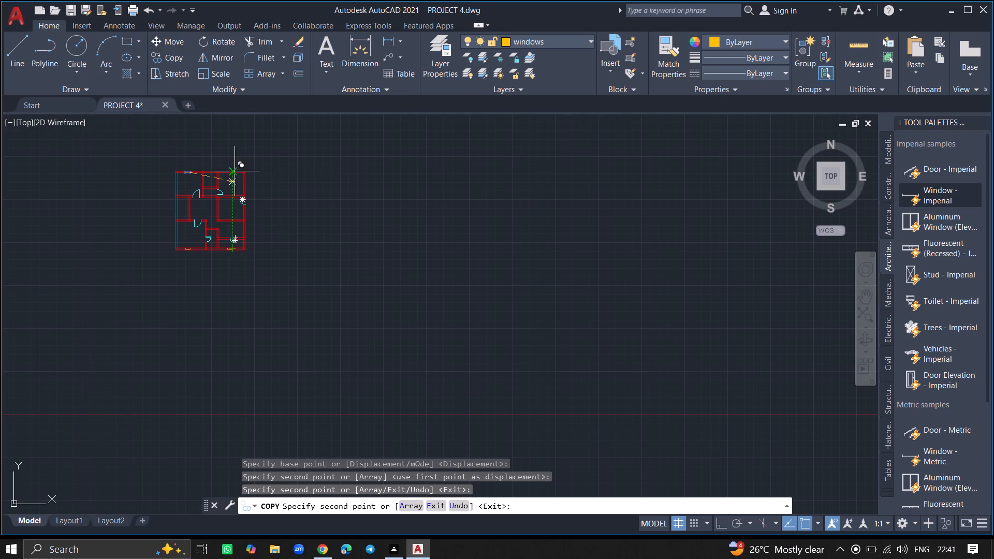
ctrl+scroll(232, 164, up, 7)
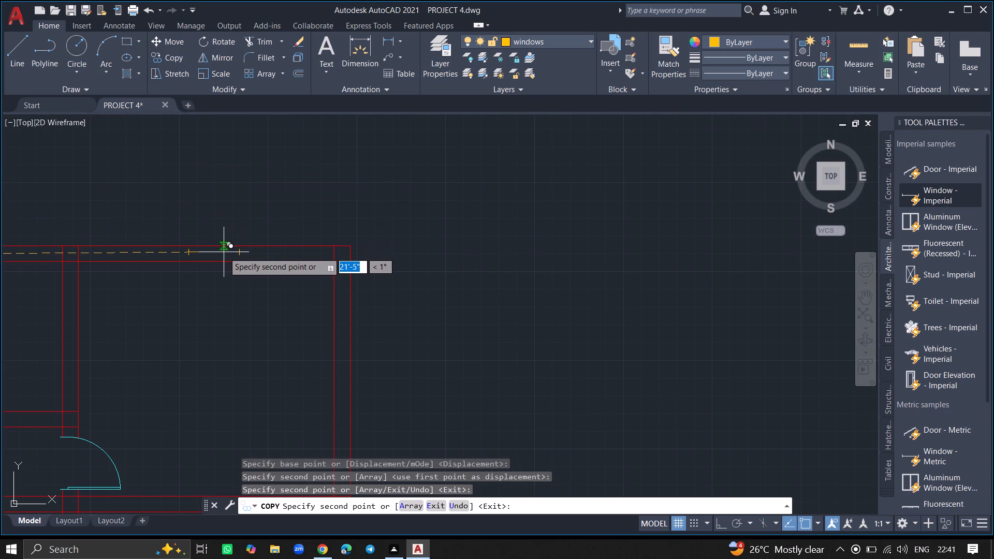
ctrl+scroll(224, 252, up, 4)
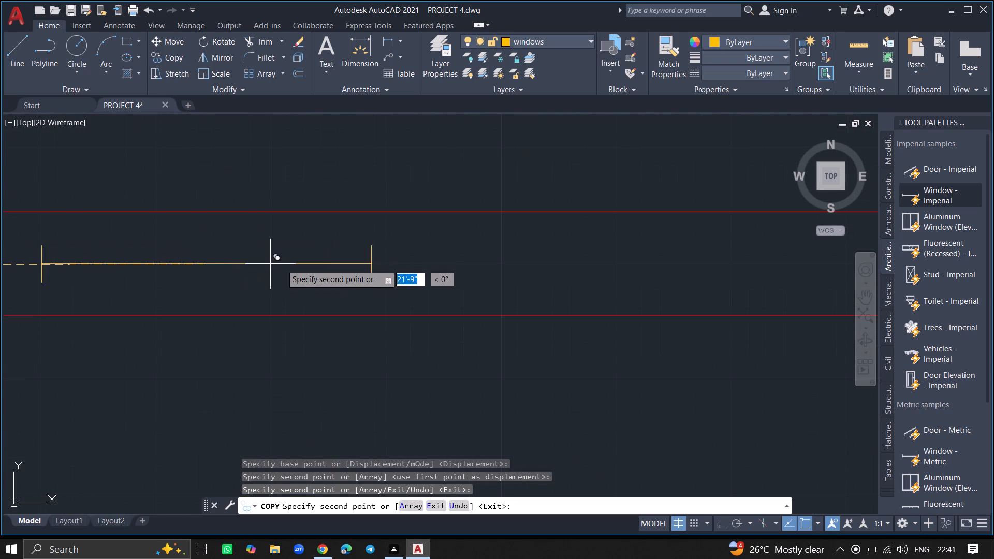
ctrl+scroll(287, 264, down, 3)
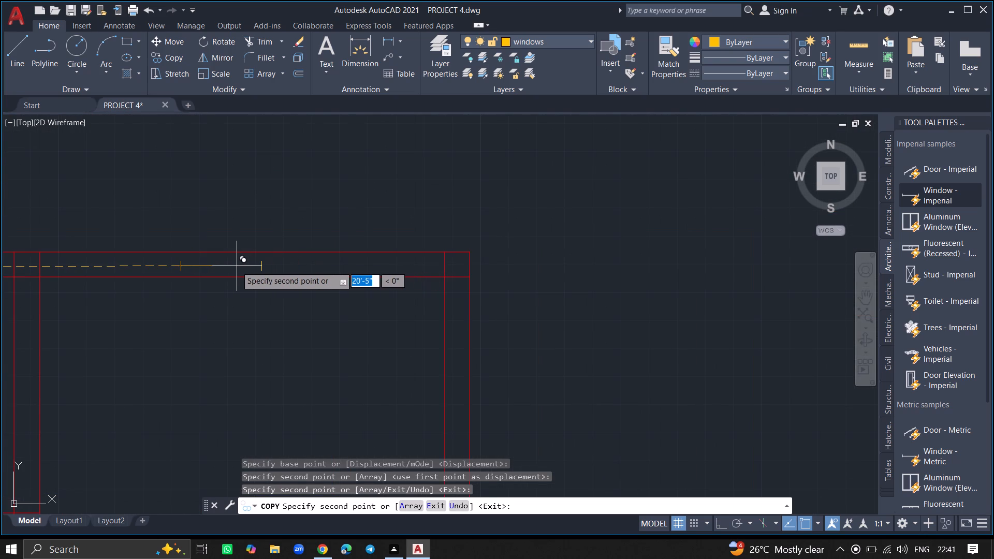
click(235, 266)
key(Return)
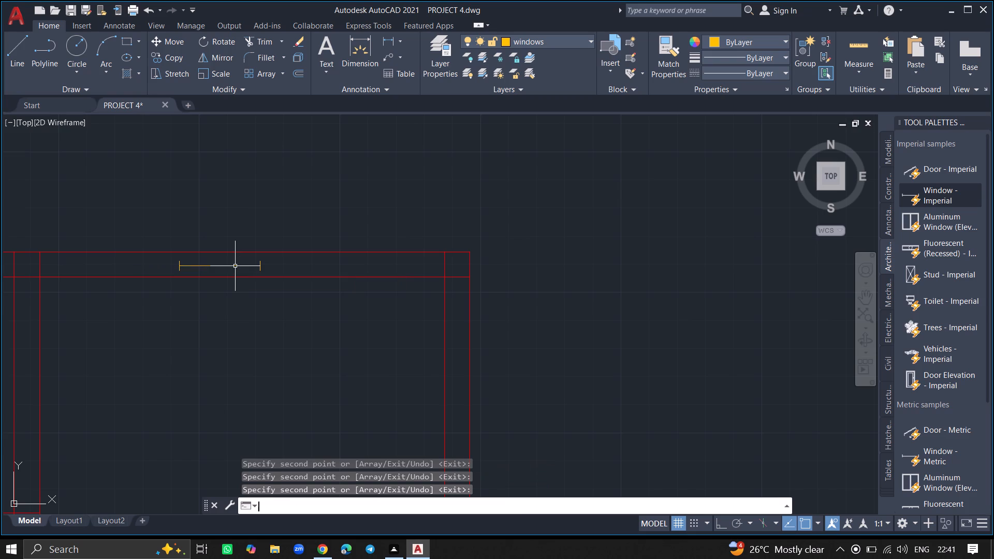
Draw a vertical line about 9" long across the top wall just outside each end of the upper-right room's window.
key(l)
key(Return)
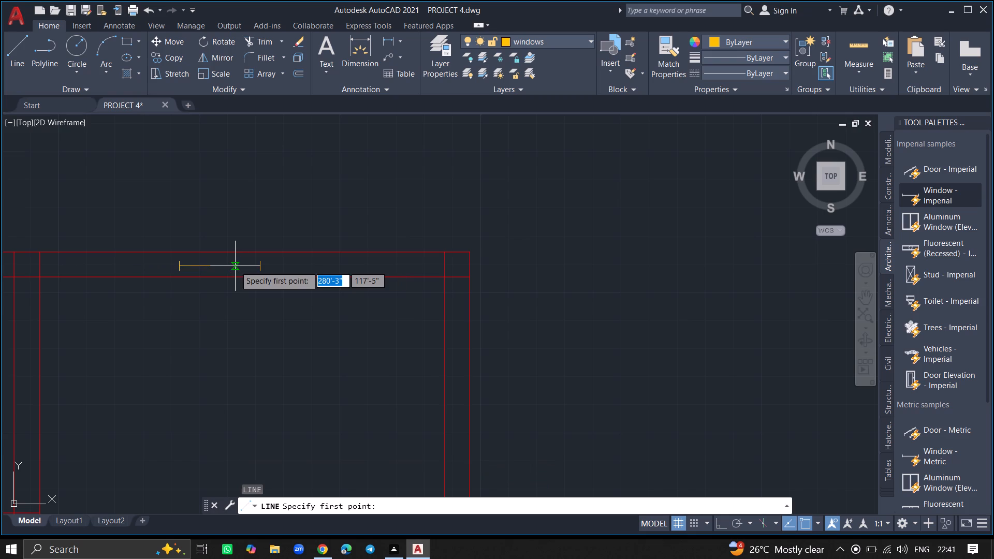
click(170, 255)
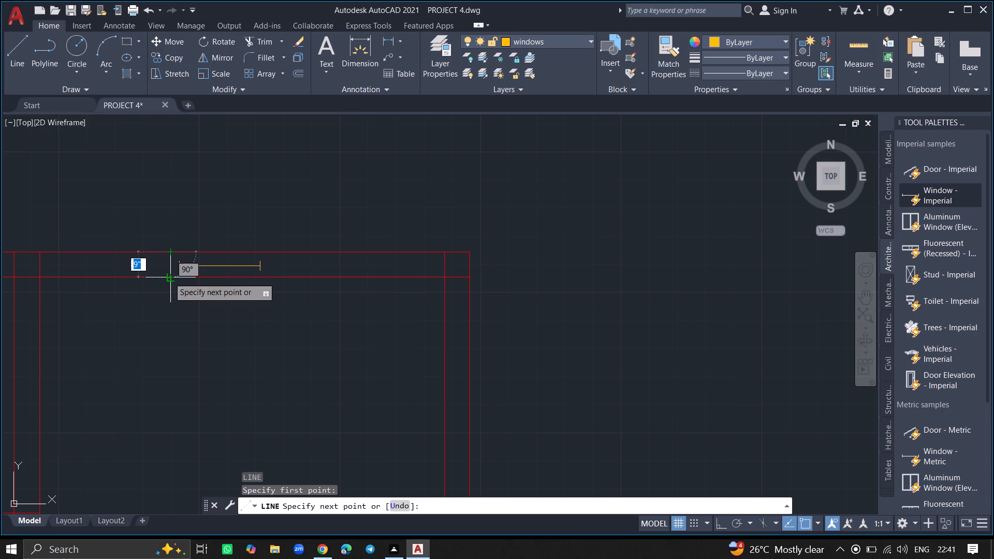
click(169, 277)
key(Return)
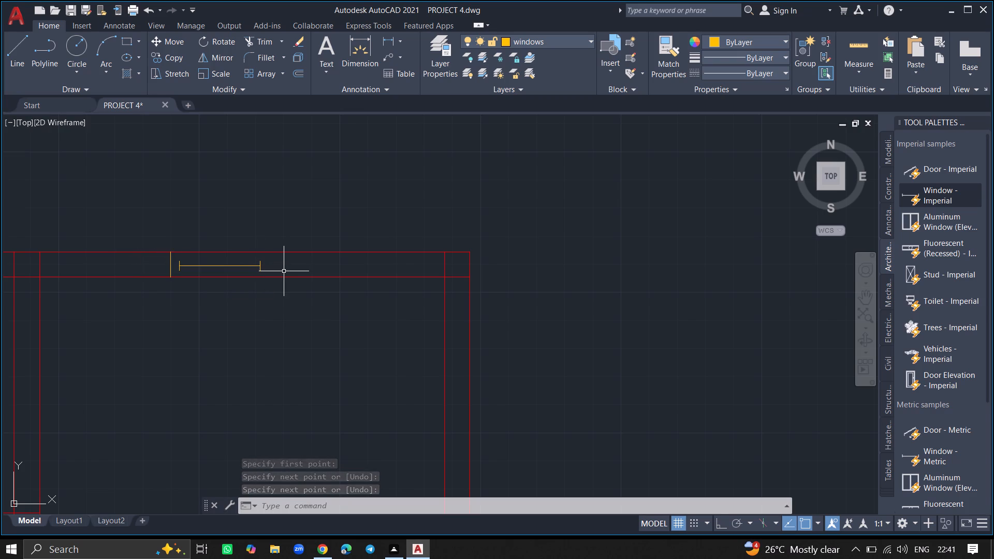
key(l)
key(Return)
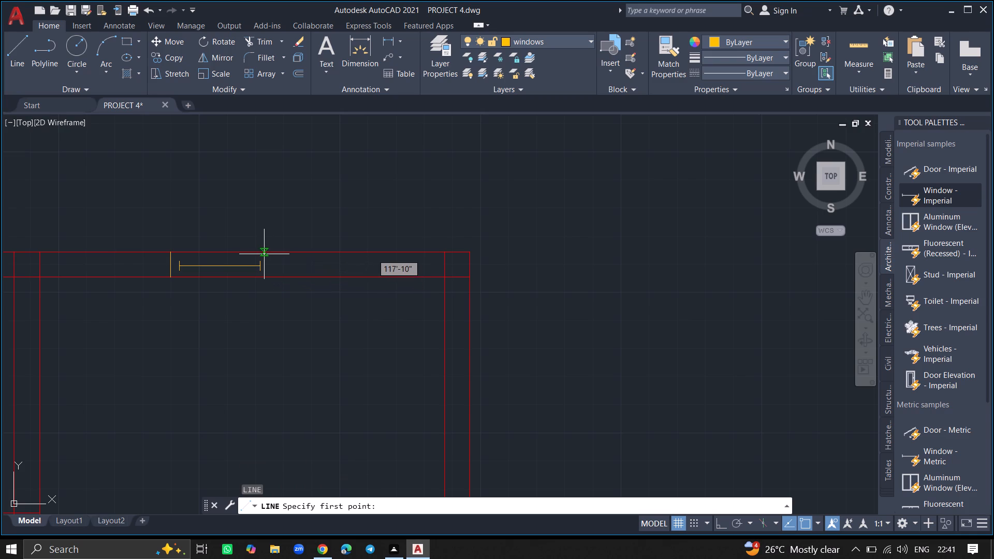
click(264, 254)
click(268, 277)
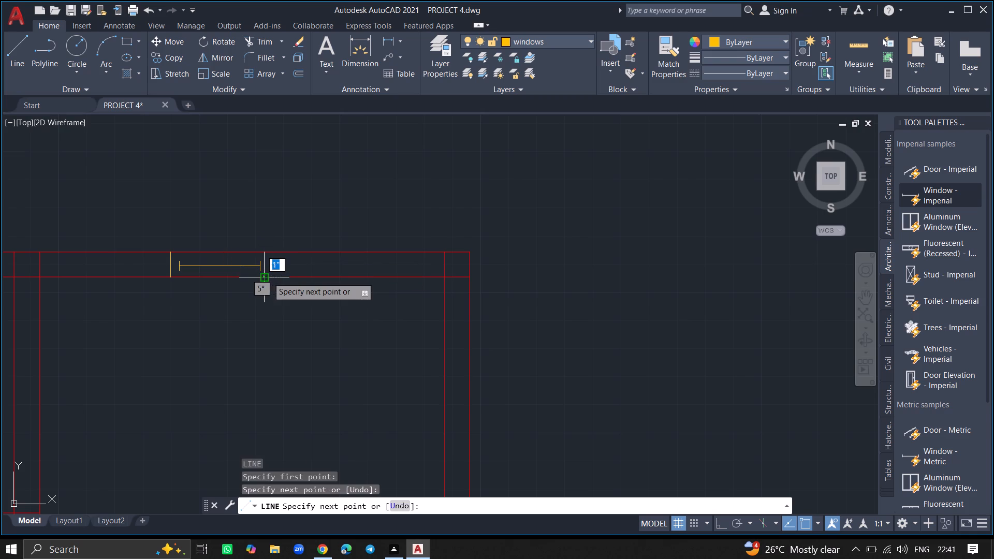
key(Return)
Draw a vertical line about 9" long across the bottom wall just outside each end of the lower-left room's window.
ctrl+scroll(152, 320, down, 4)
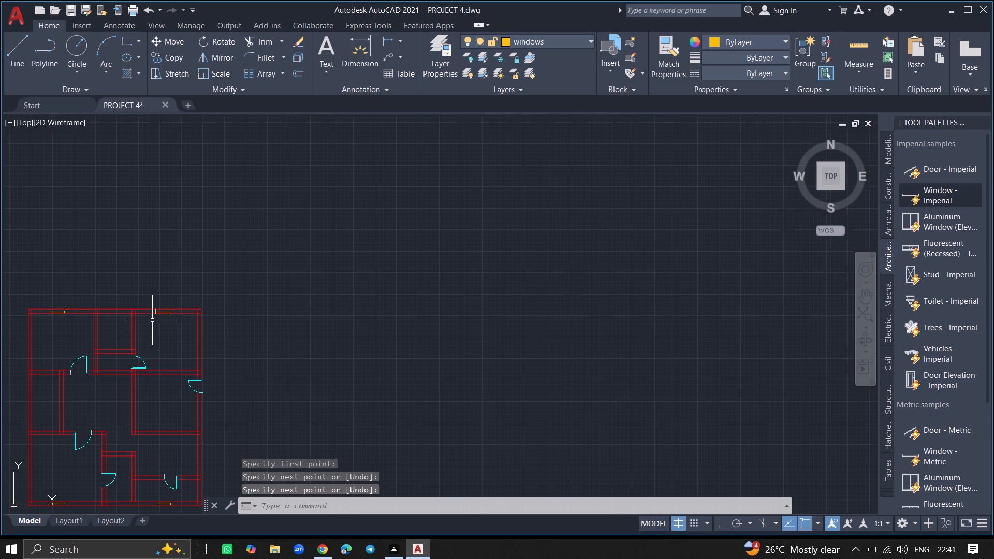
ctrl+scroll(91, 375, down, 3)
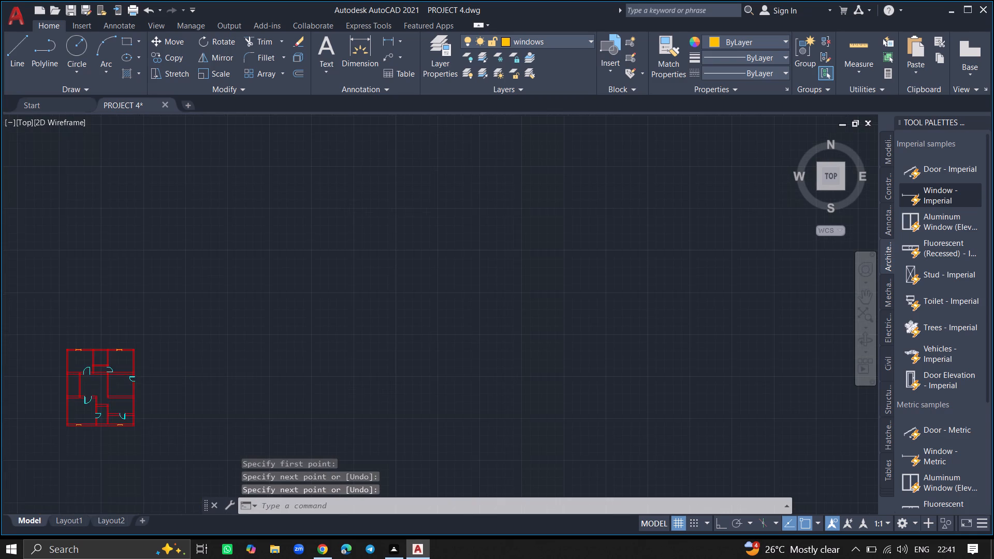
ctrl+scroll(78, 409, up, 5)
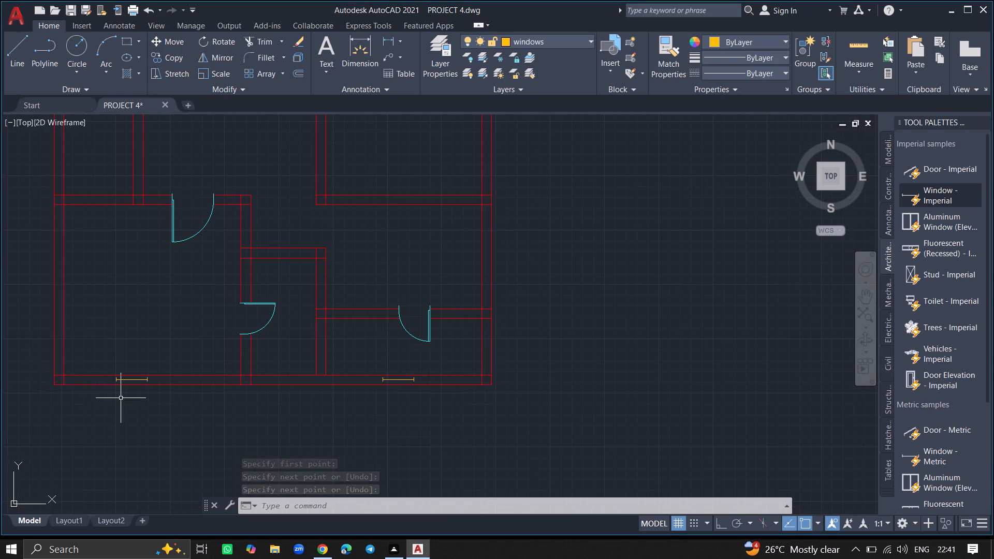
ctrl+scroll(121, 398, up, 2)
key(l)
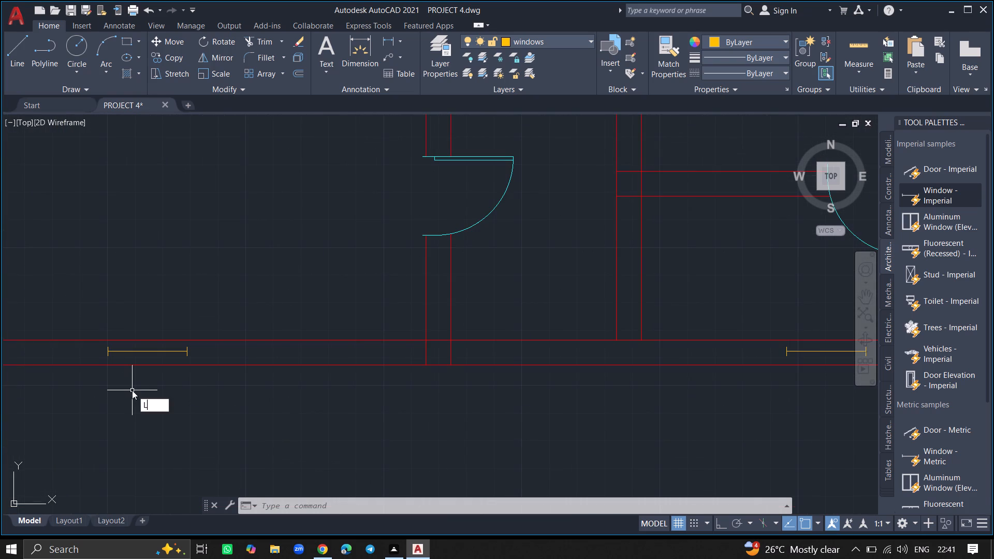
key(Return)
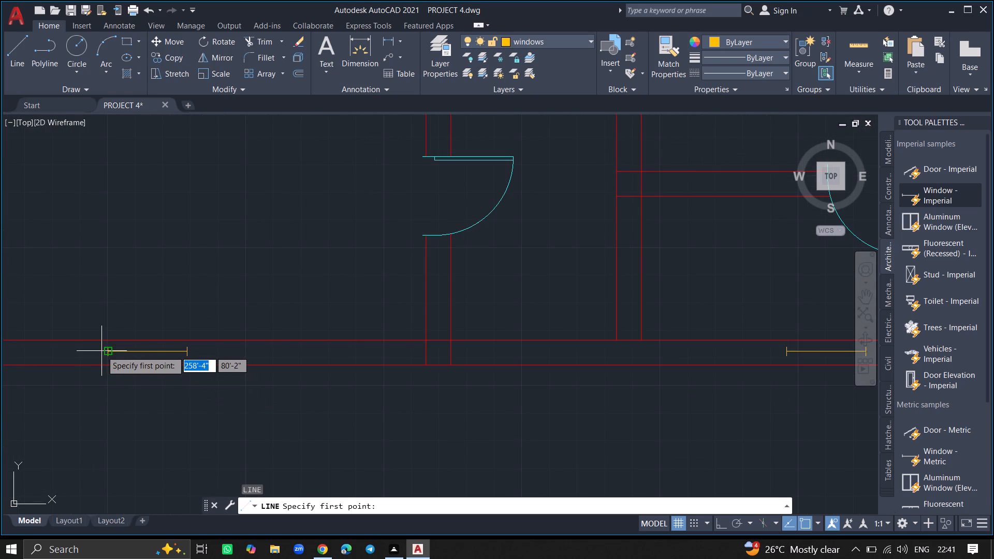
click(100, 343)
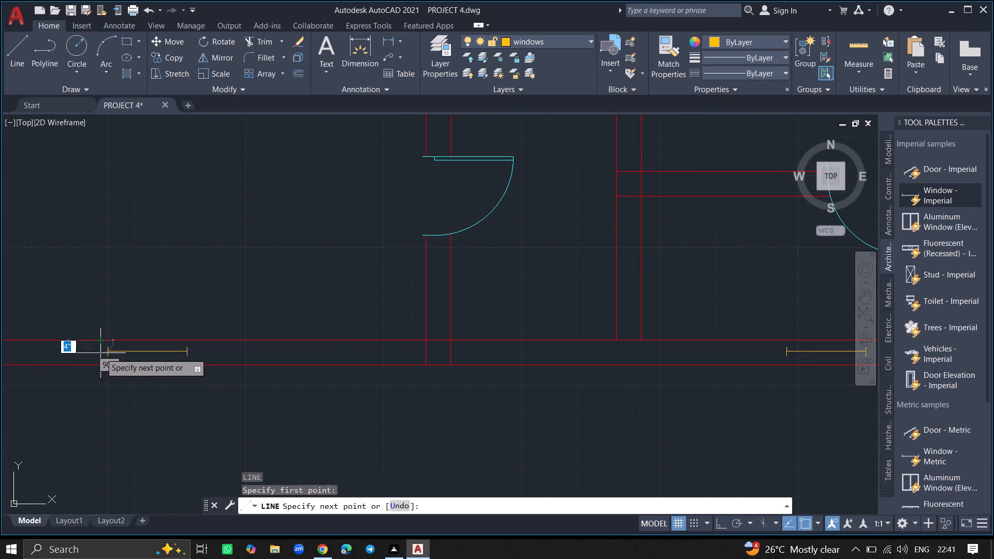
ctrl+scroll(100, 363, up, 3)
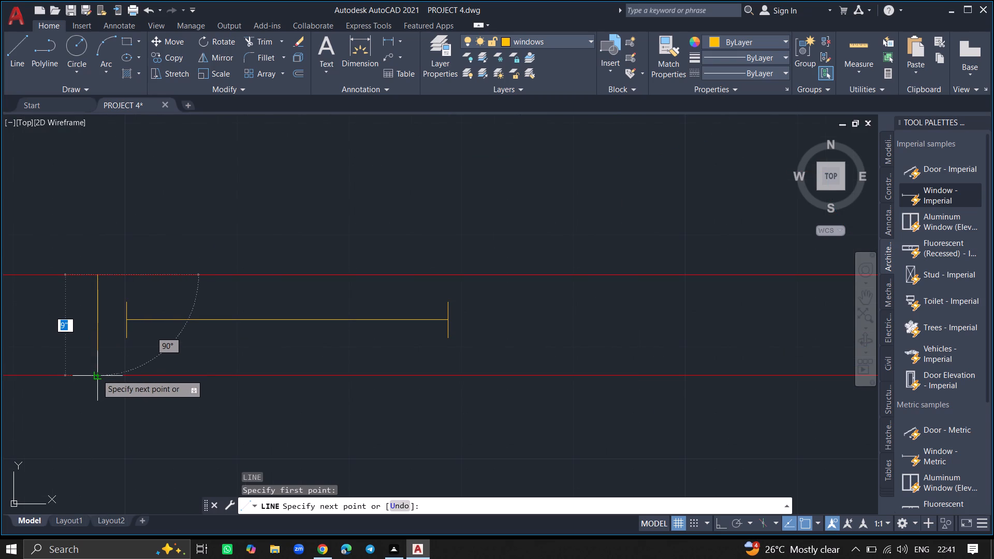
click(97, 374)
key(Return)
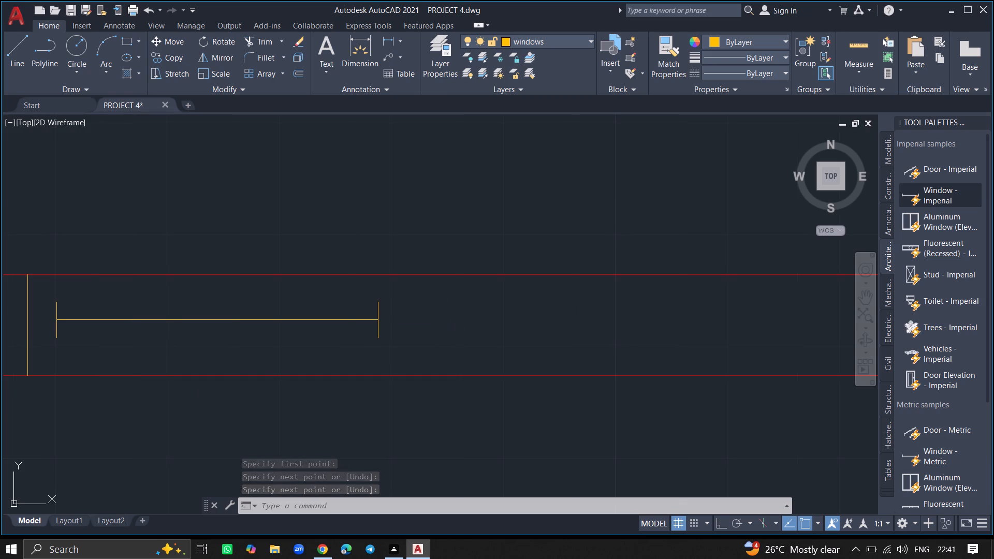
key(l)
key(Return)
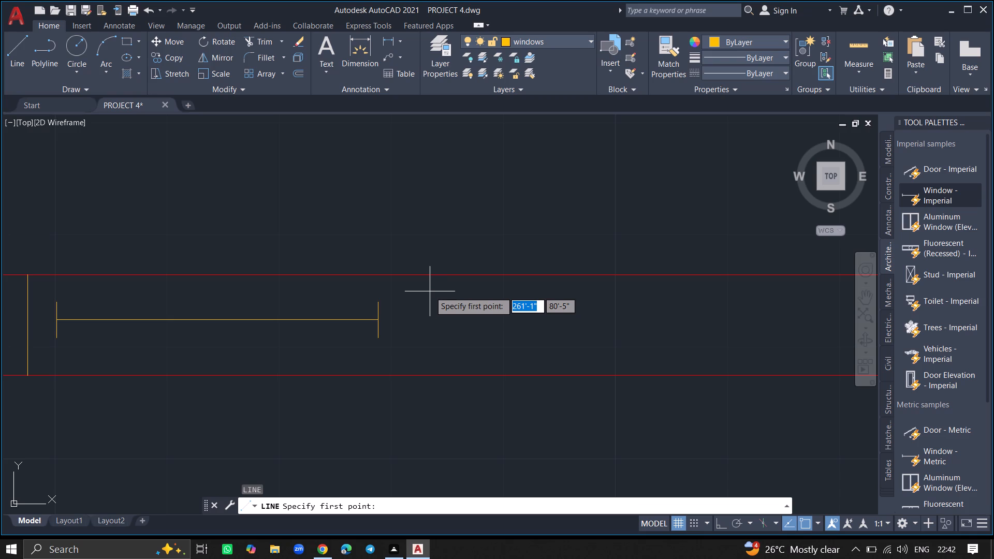
click(403, 274)
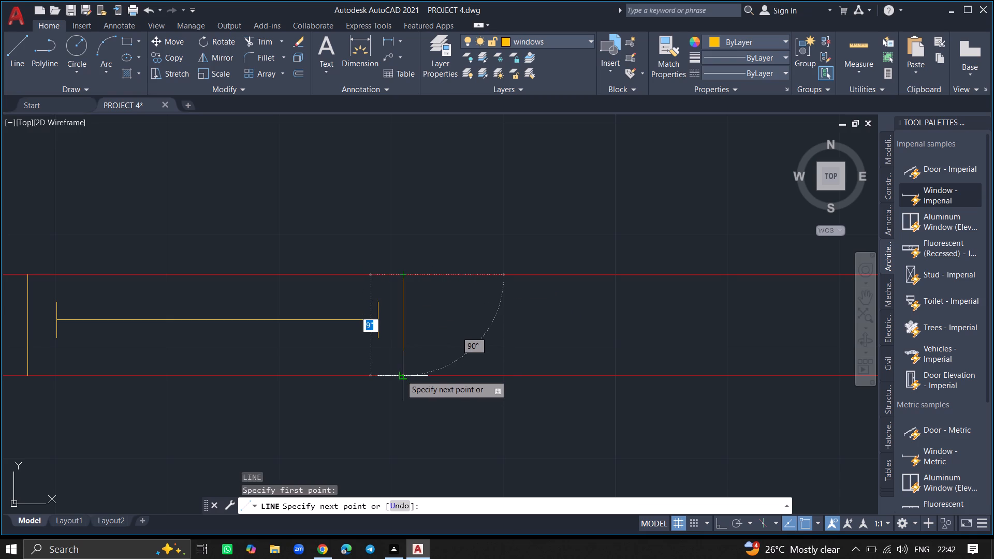
click(401, 378)
key(Return)
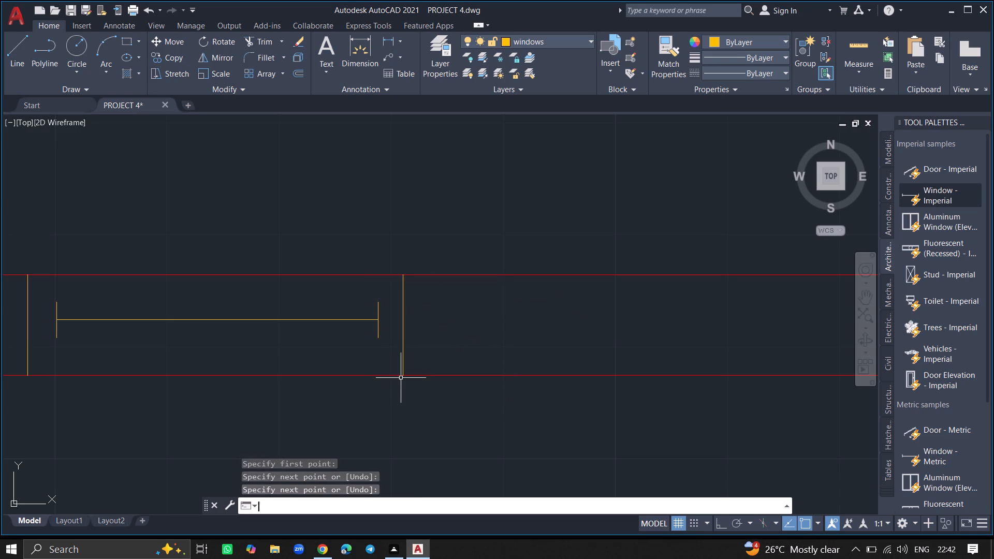
Draw a vertical line about 9" long across the bottom wall just outside each end of the lower-right room's window.
ctrl+scroll(474, 343, down, 6)
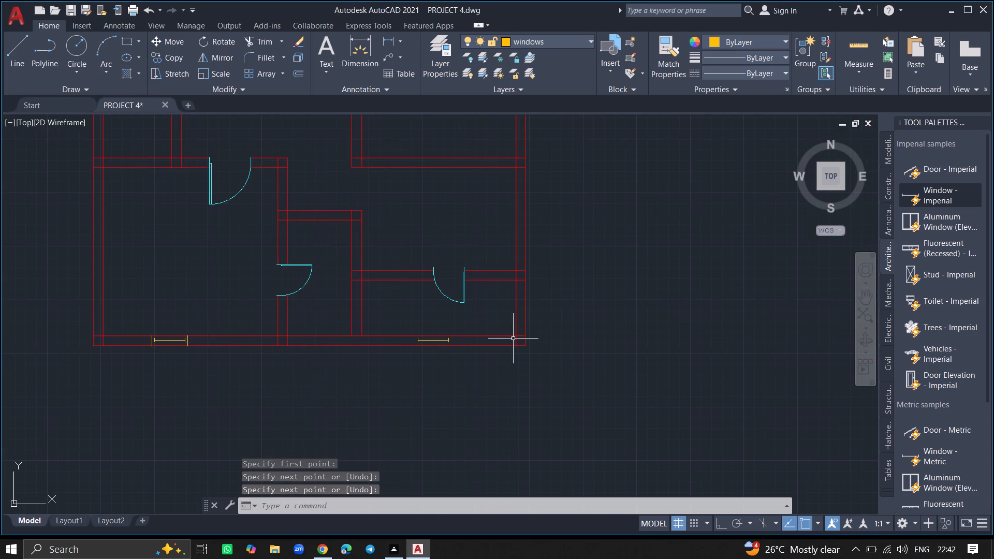
ctrl+scroll(441, 341, up, 2)
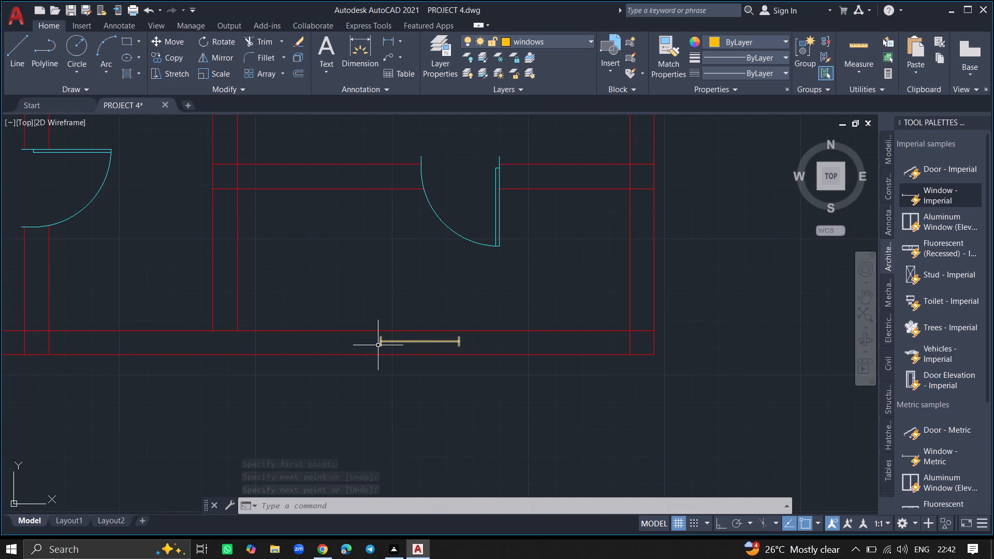
ctrl+scroll(376, 347, up, 4)
key(l)
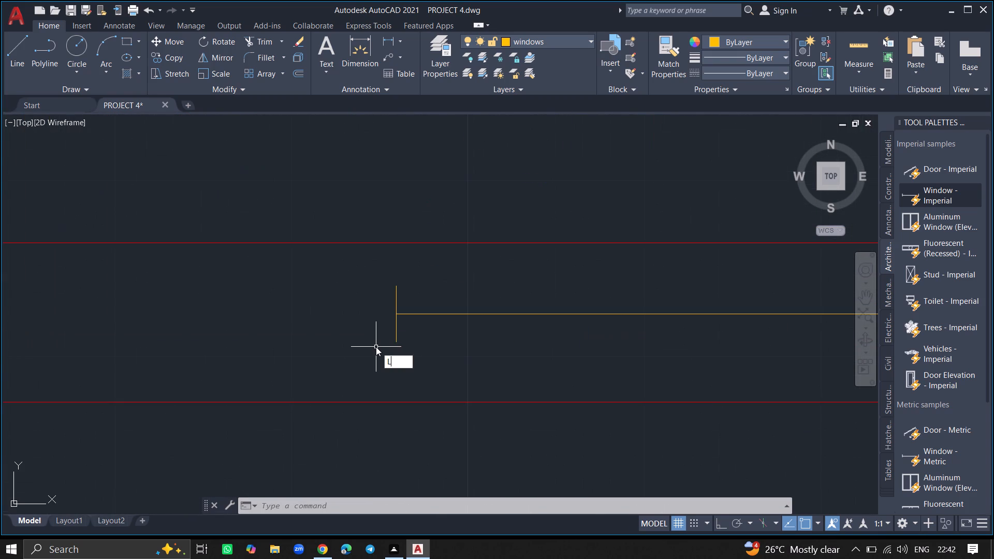
key(Return)
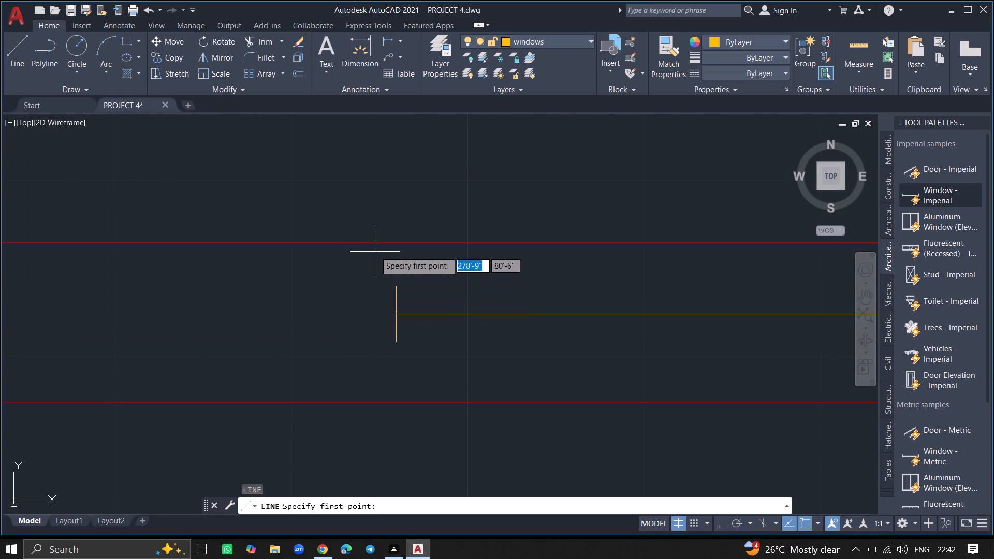
click(378, 242)
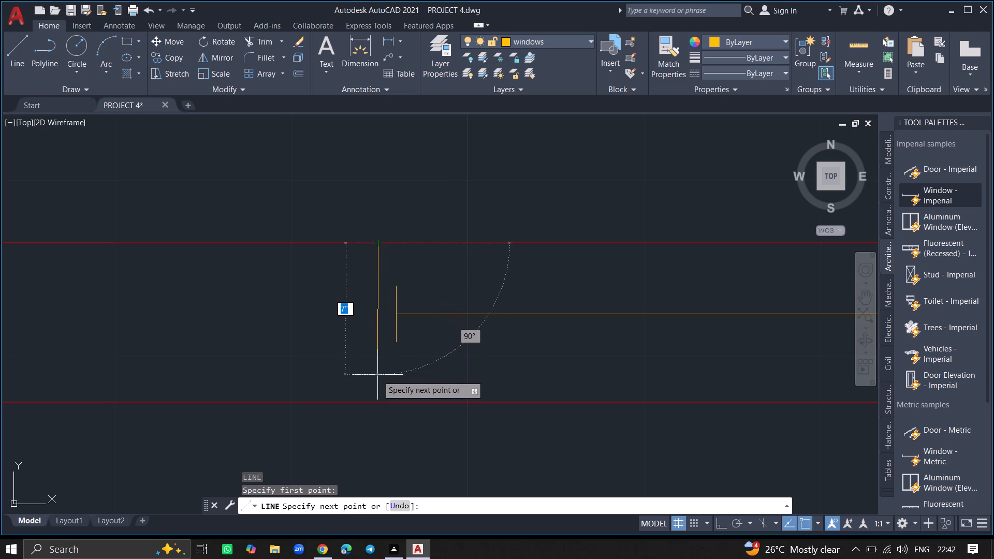
click(377, 407)
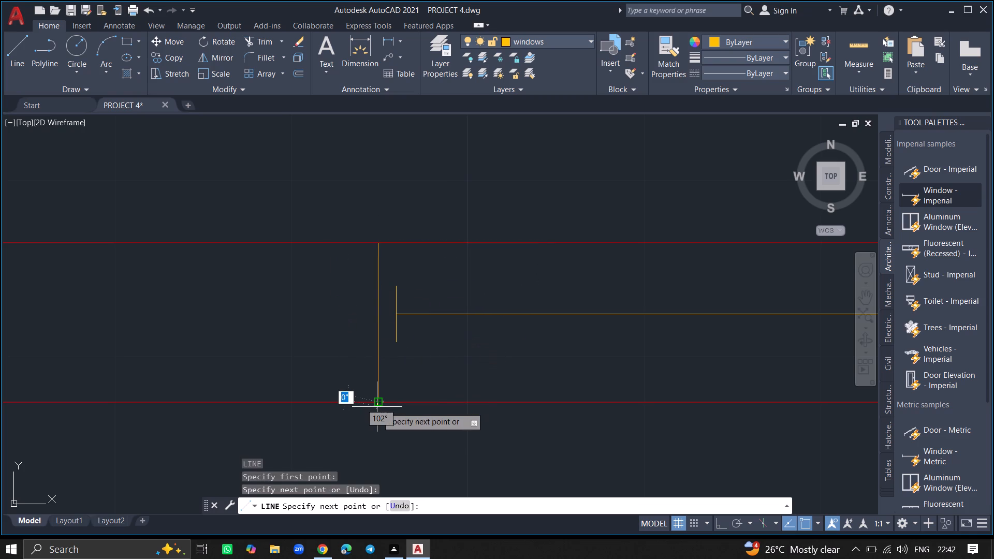
key(Return)
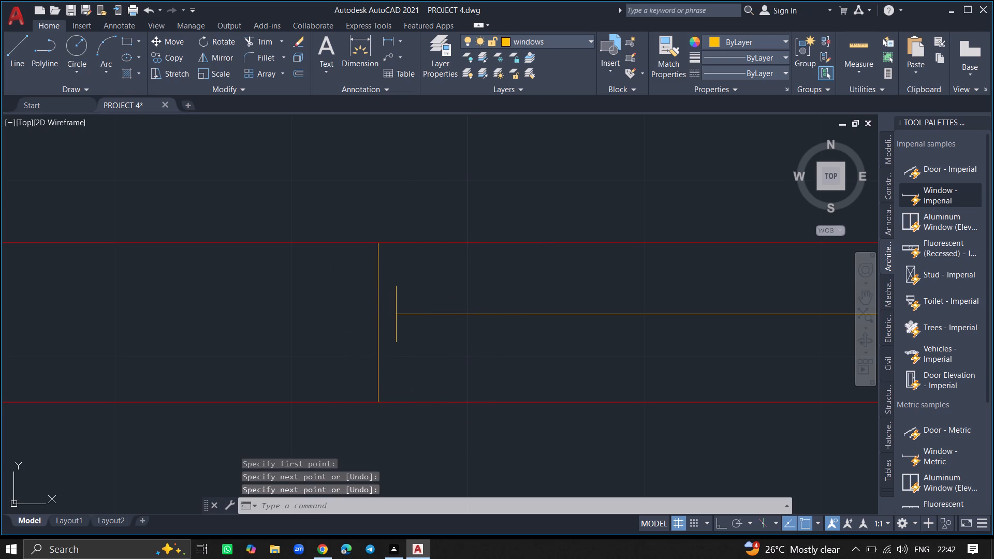
key(l)
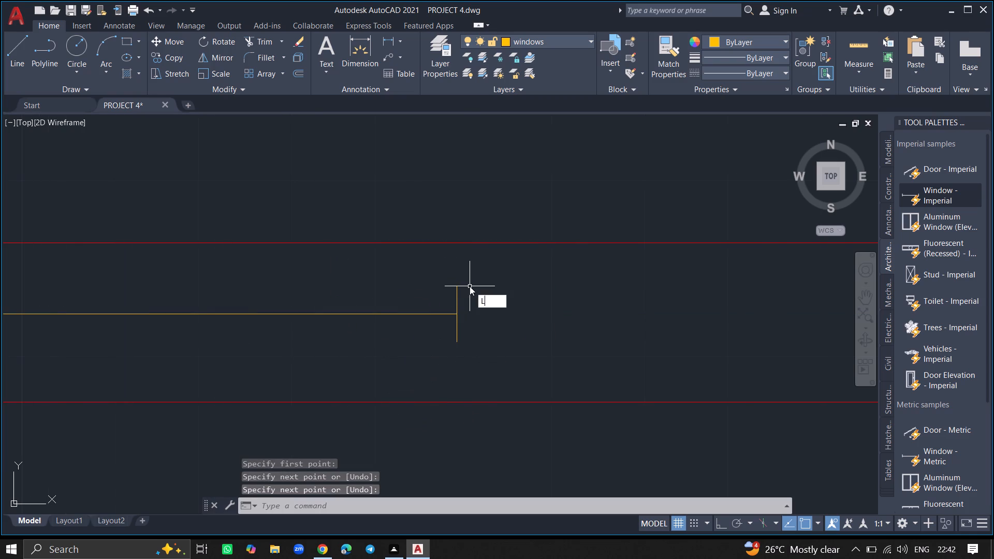
key(Return)
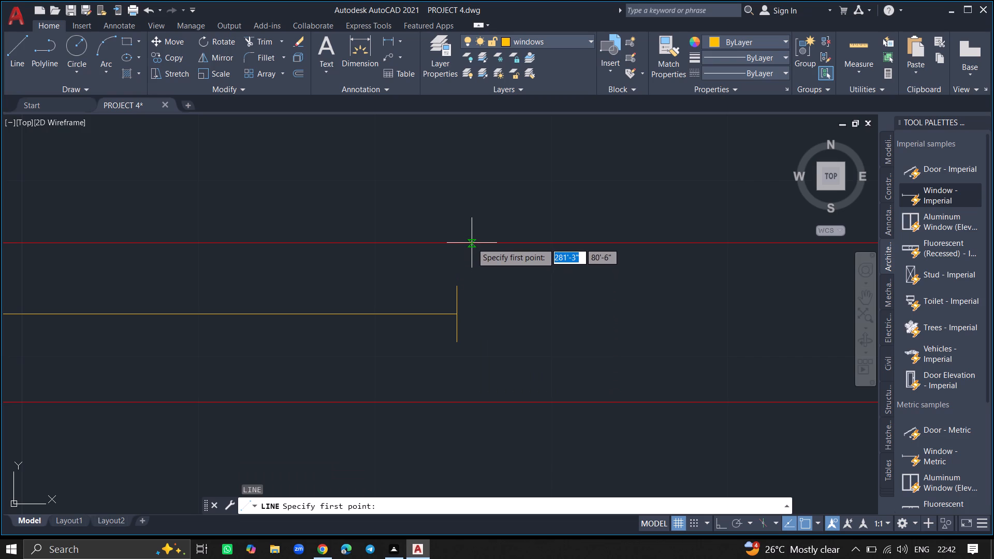
drag(472, 243, 472, 356)
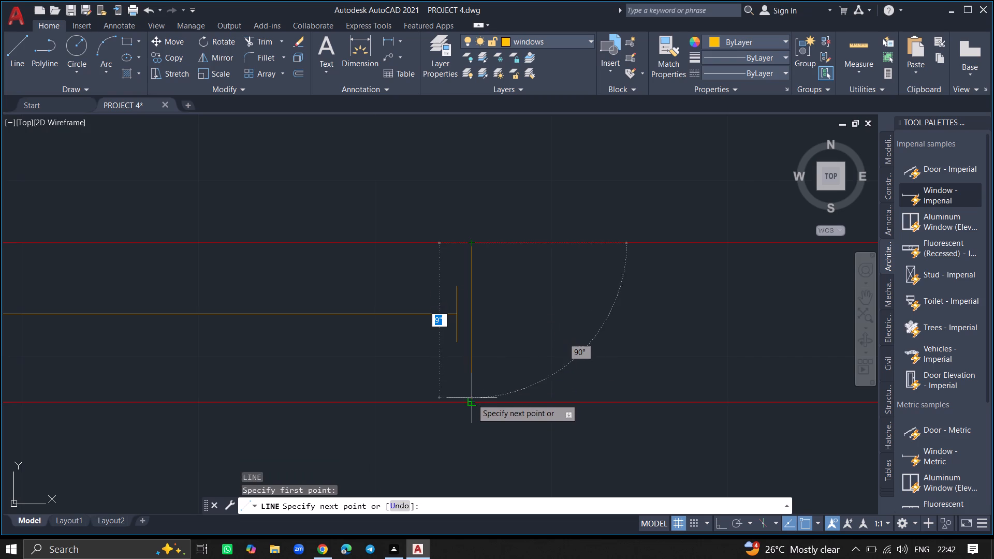
click(472, 401)
key(Return)
Copy the upper-left room's window block from its midpoint to the empty space outside the building's left wall, without its end lines.
ctrl+scroll(472, 401, down, 4)
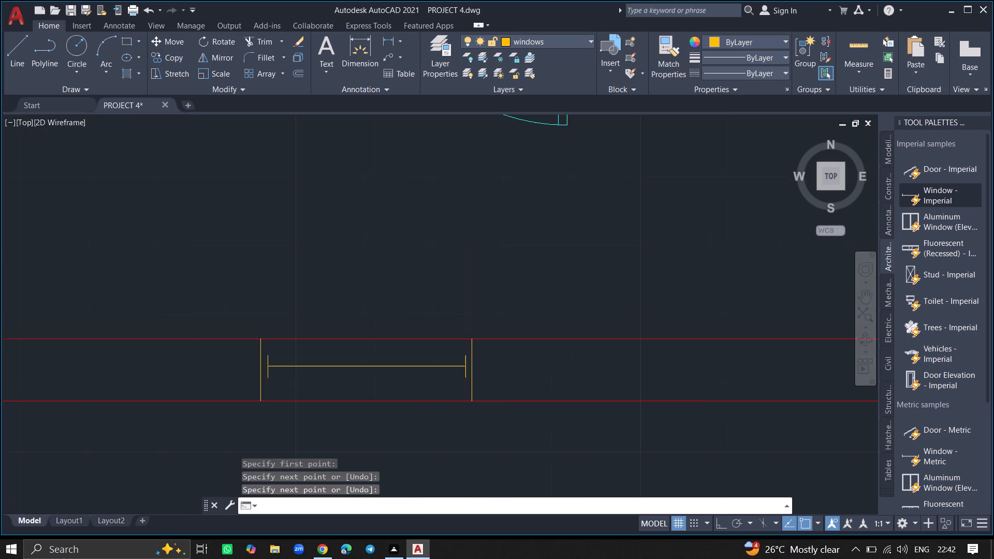
ctrl+scroll(460, 354, down, 5)
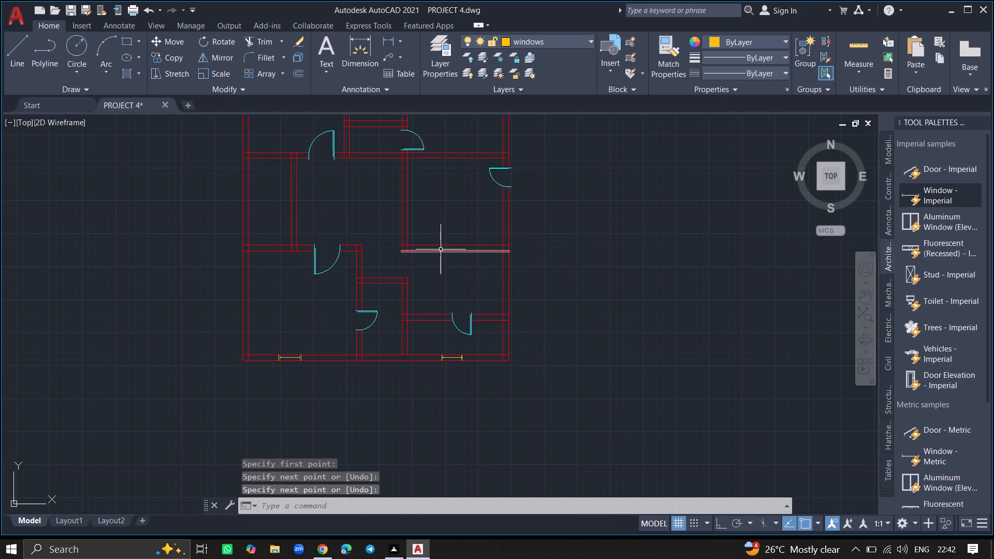
ctrl+scroll(441, 249, down, 3)
ctrl+scroll(443, 198, up, 3)
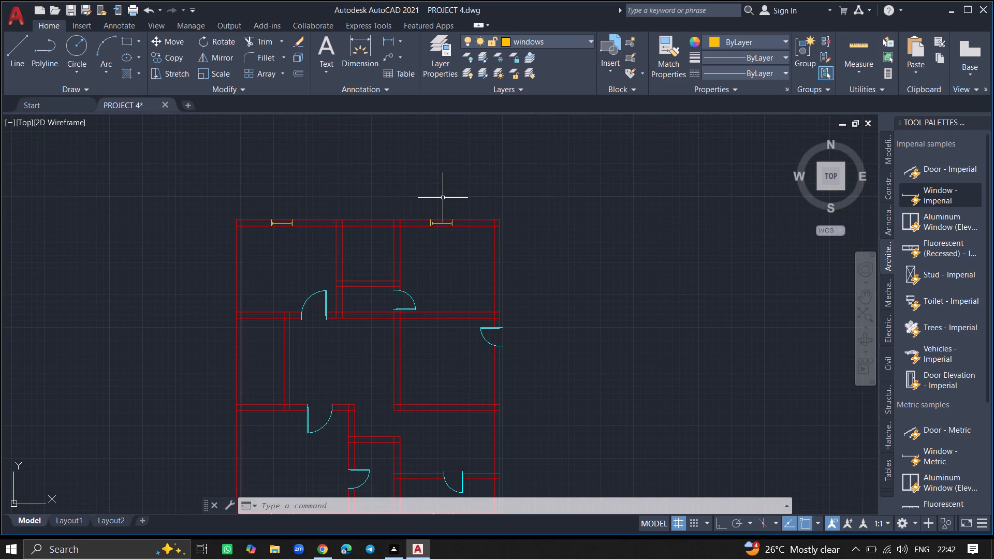
ctrl+scroll(282, 229, up, 2)
click(280, 213)
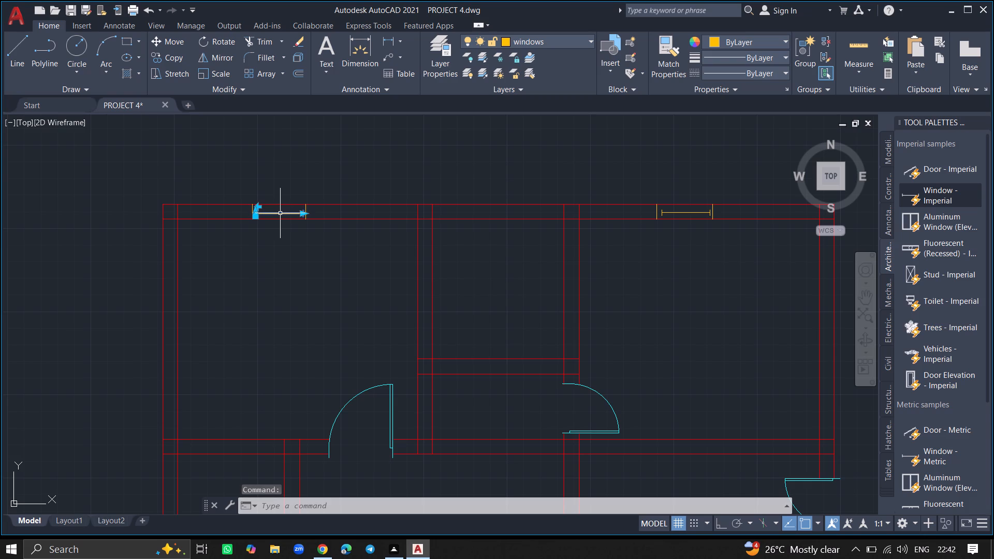
text(COPY)
key(Return)
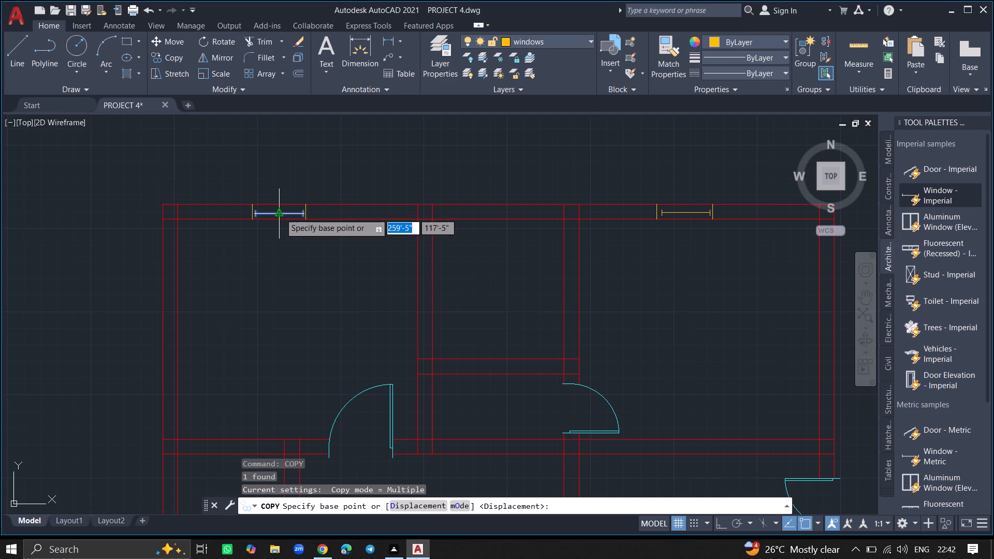
click(280, 213)
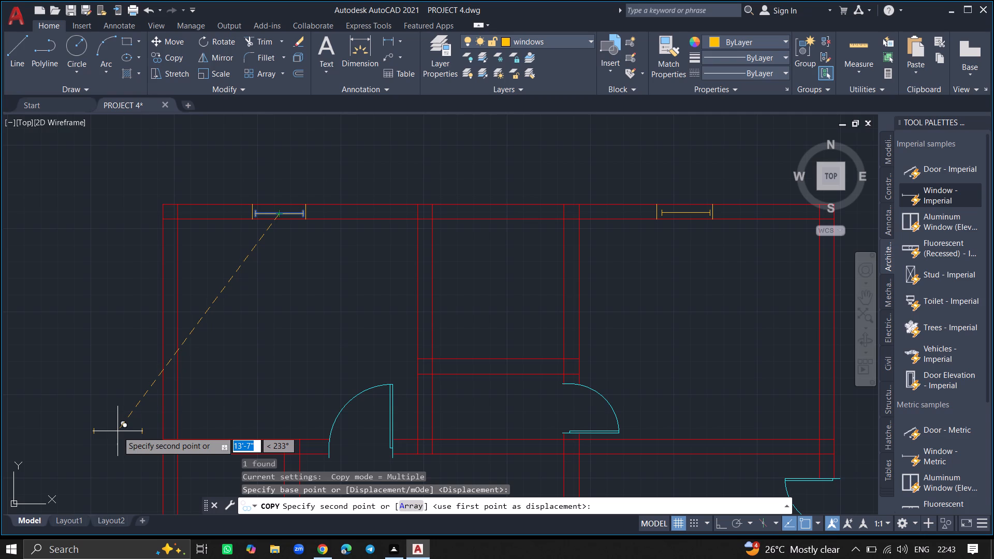
click(125, 451)
key(Return)
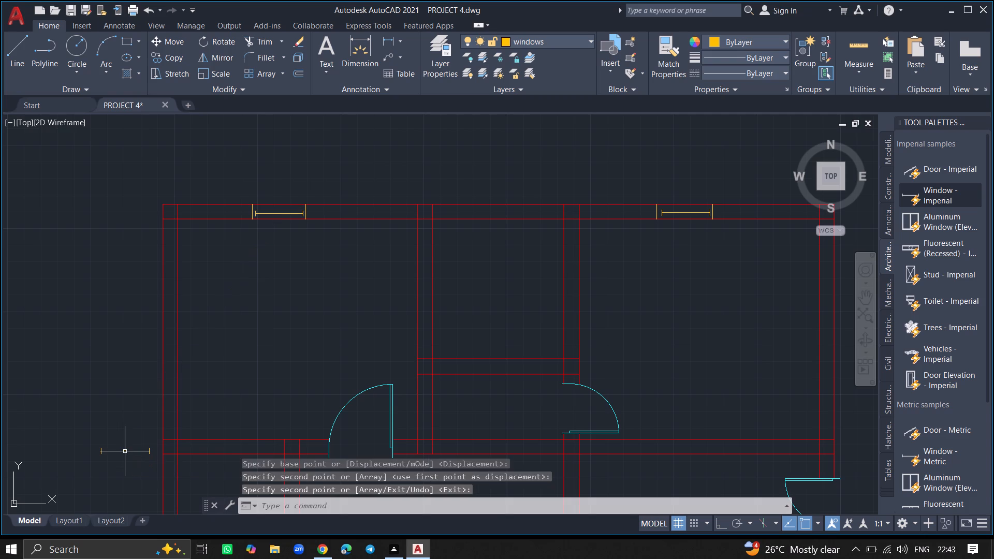
Rotate the copied window block outside the building's left wall 90° about its midpoint so it stands vertical.
click(123, 451)
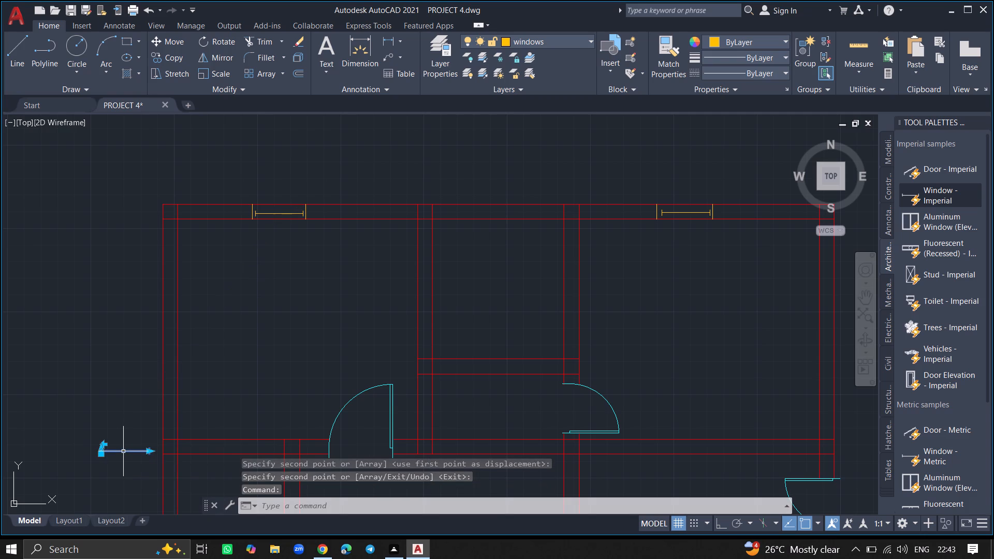
text(ROT)
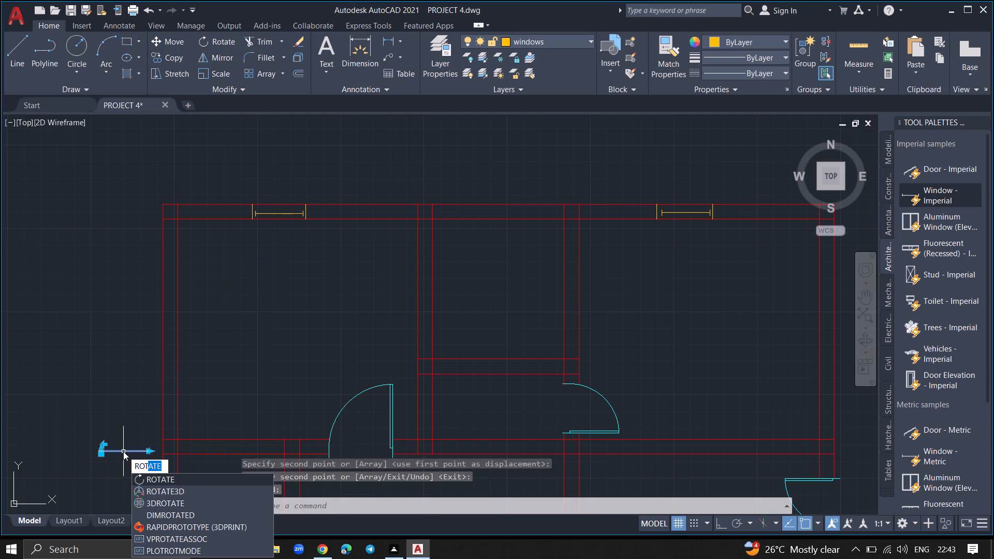
click(136, 477)
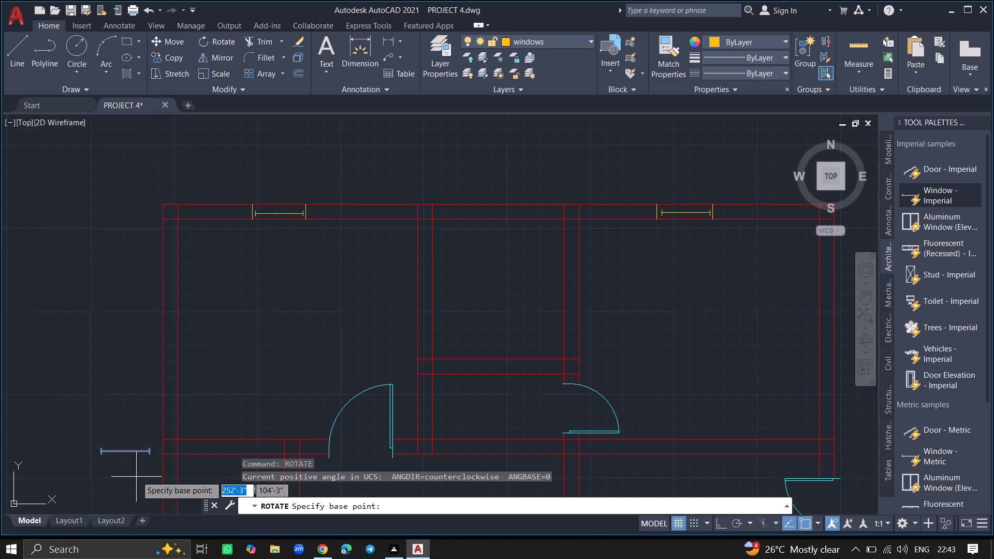
click(123, 450)
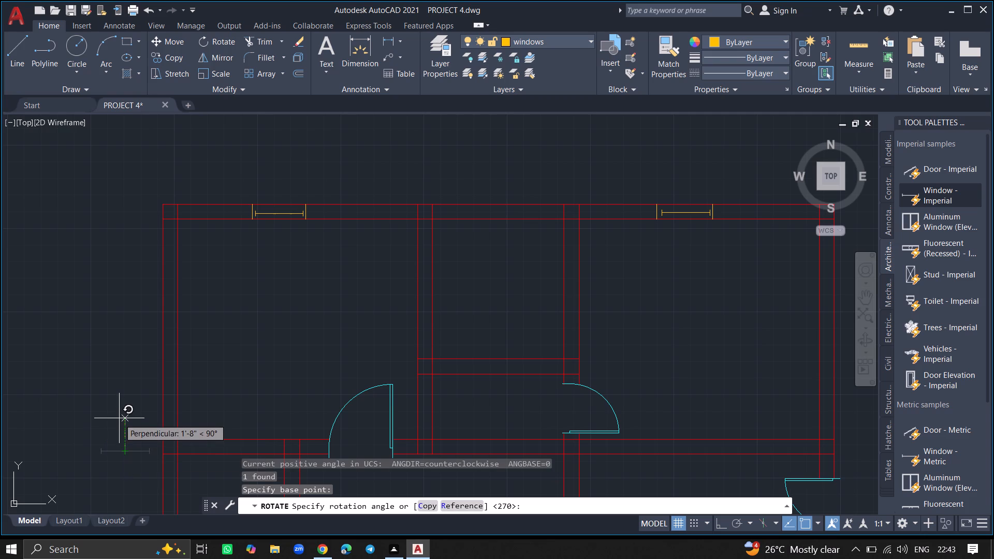
click(119, 417)
Move the vertical window block by its midpoint into the upper part of the interior vertical wall in the middle-left room area.
ctrl+scroll(112, 426, down, 3)
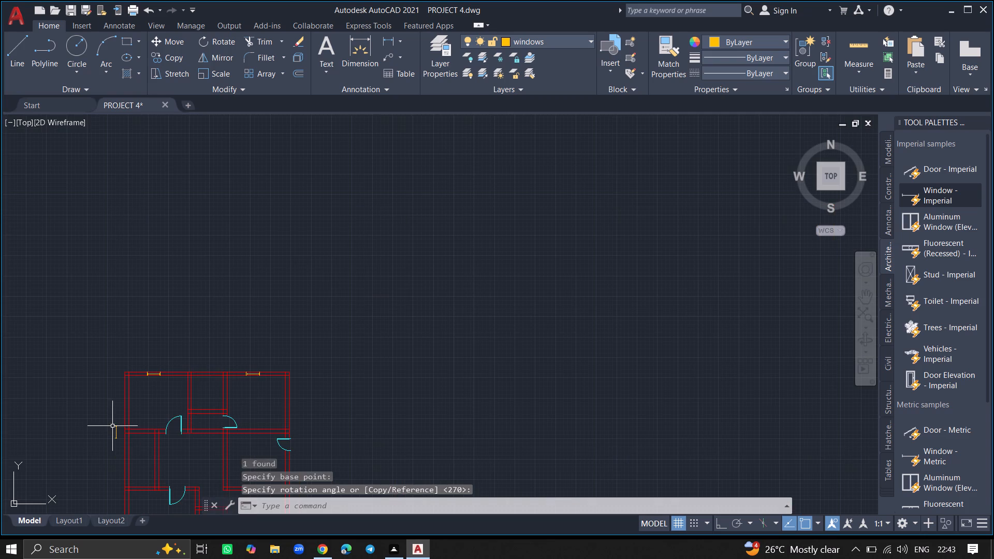
click(115, 432)
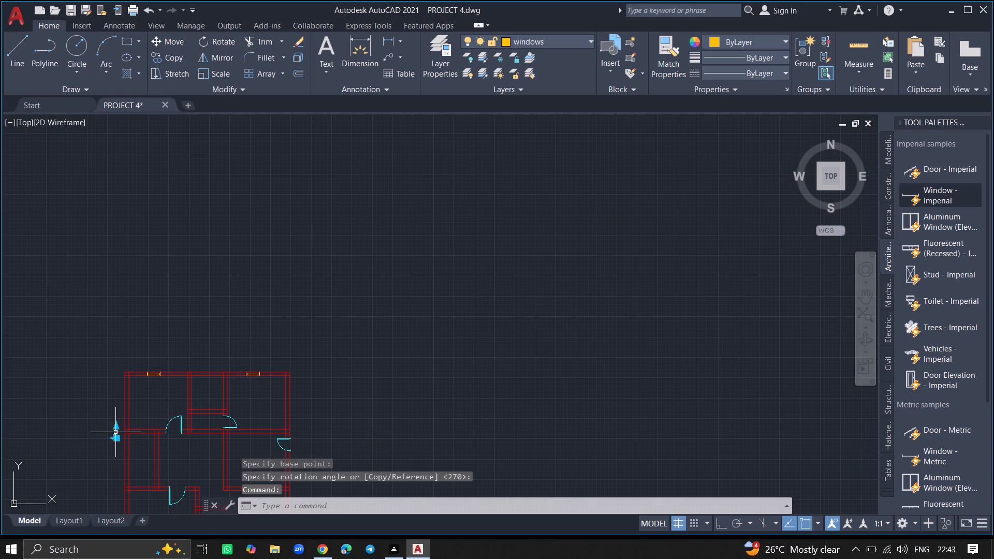
text(MOVE)
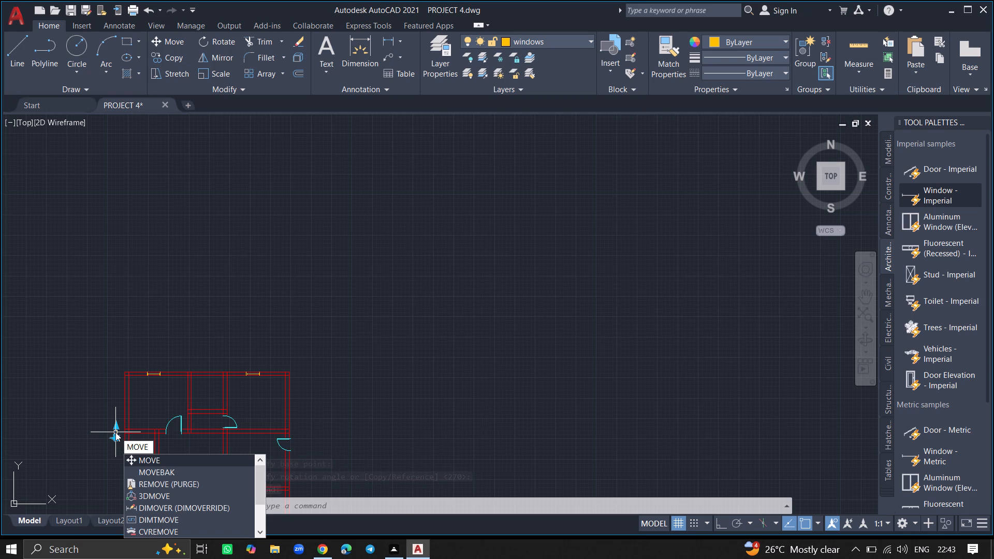
key(Return)
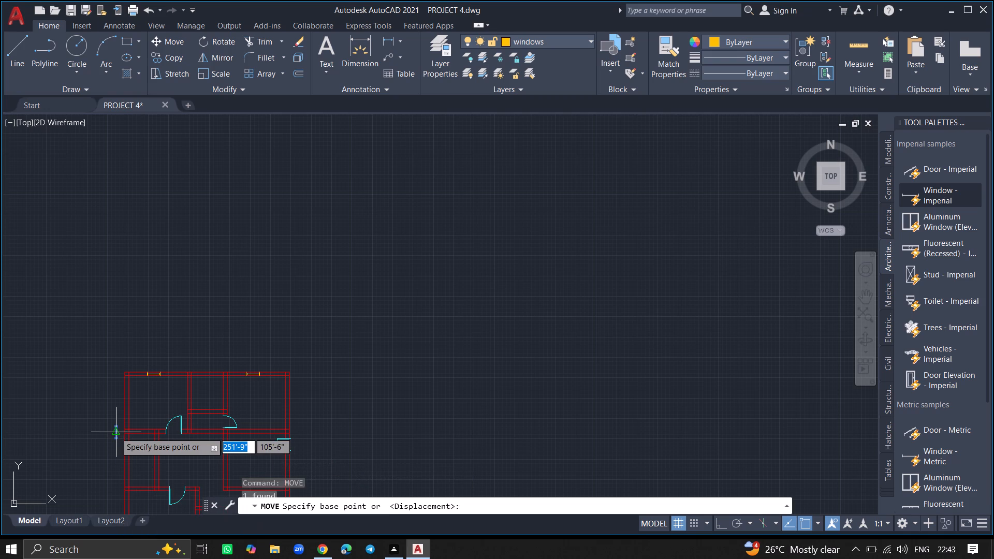
click(115, 432)
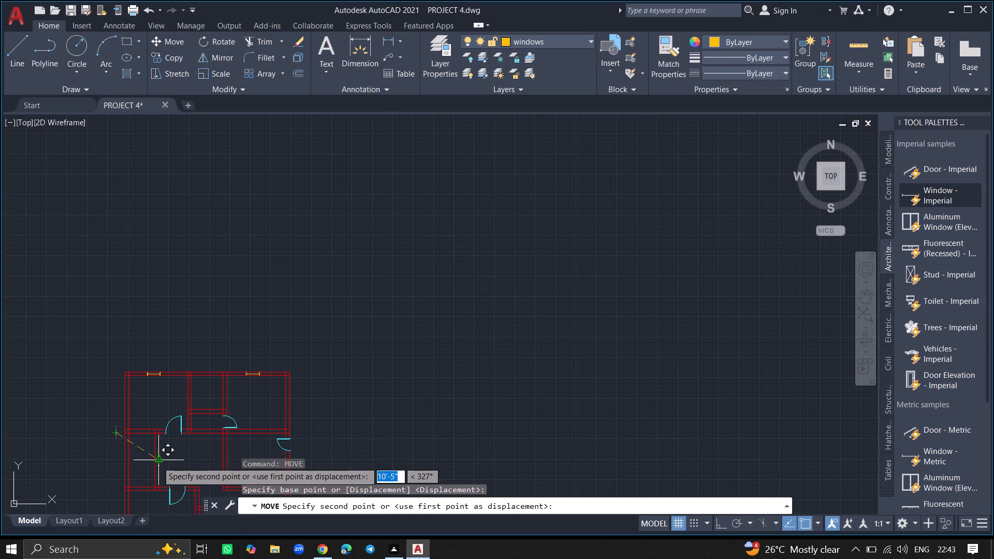
ctrl+scroll(157, 462, up, 5)
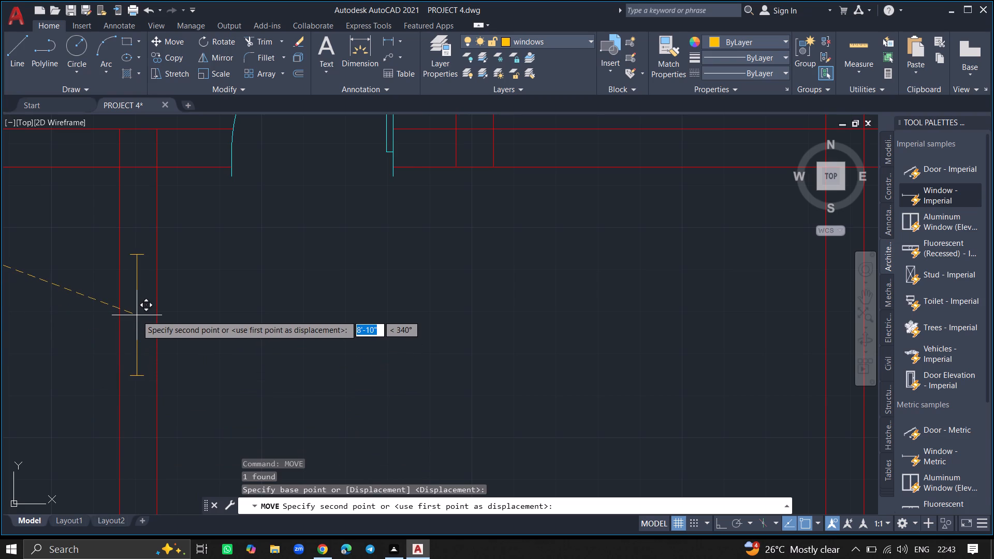
click(137, 315)
Copy the vertical window block from its midpoint about 5'-1" straight down within the same interior wall.
ctrl+scroll(165, 325, down, 4)
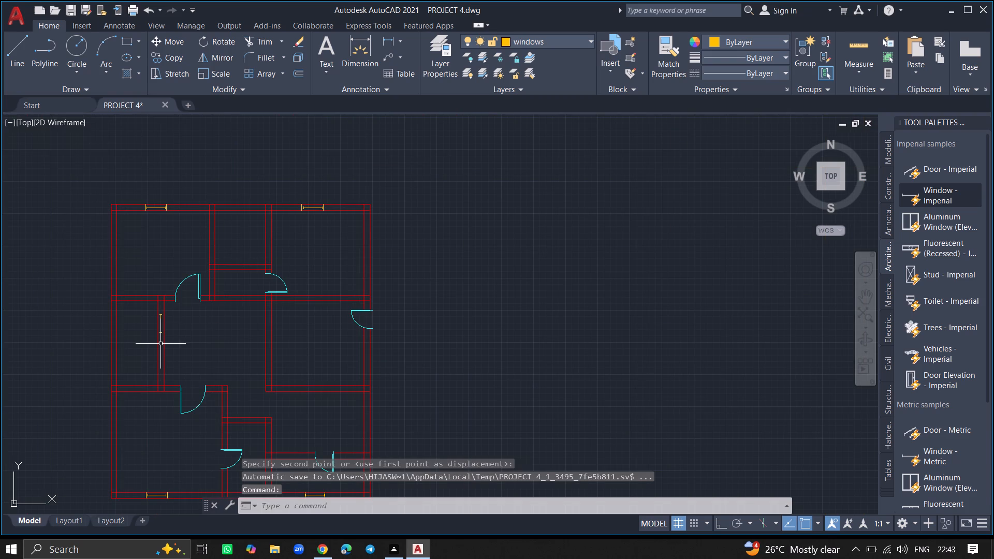
click(159, 331)
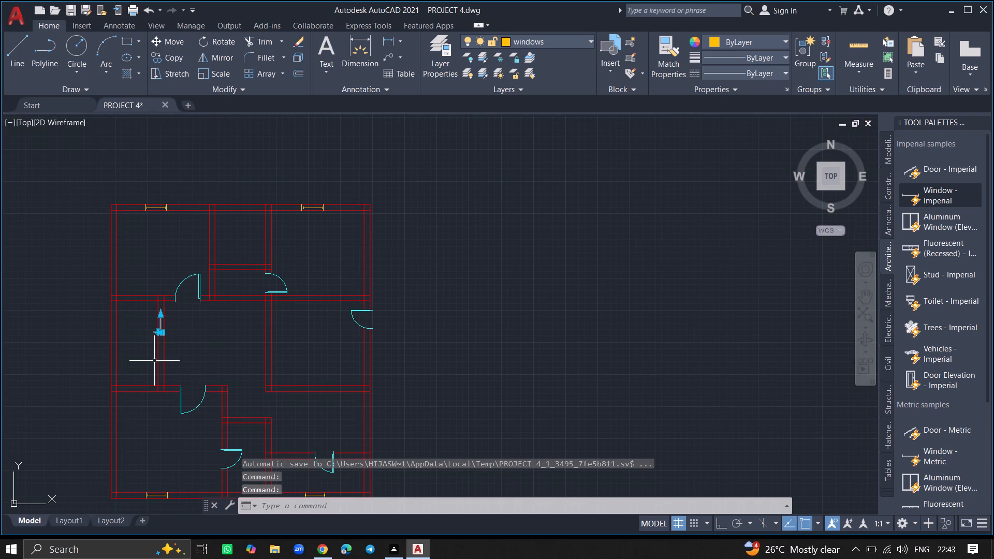
text(COPY)
key(Return)
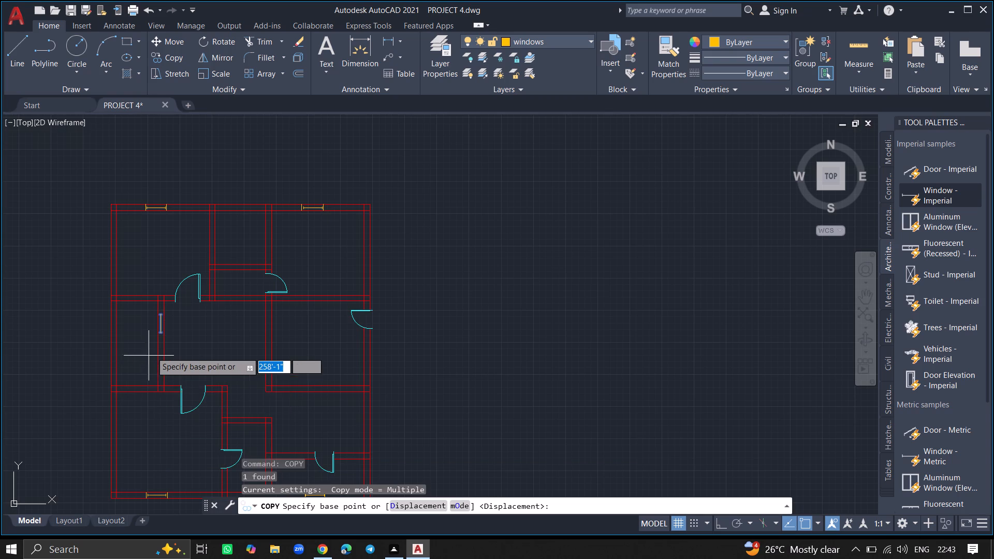
ctrl+scroll(160, 323, up, 3)
click(160, 323)
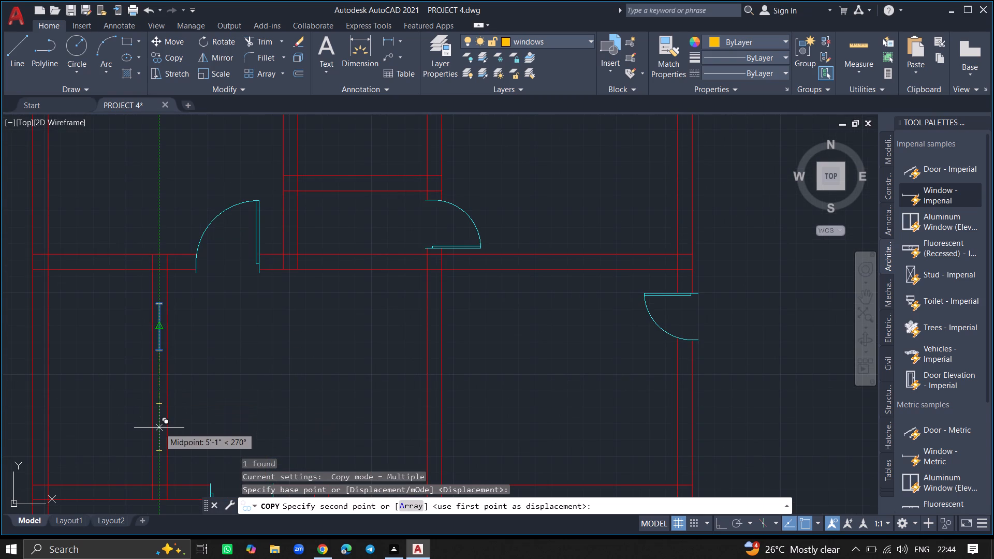
click(159, 428)
key(Return)
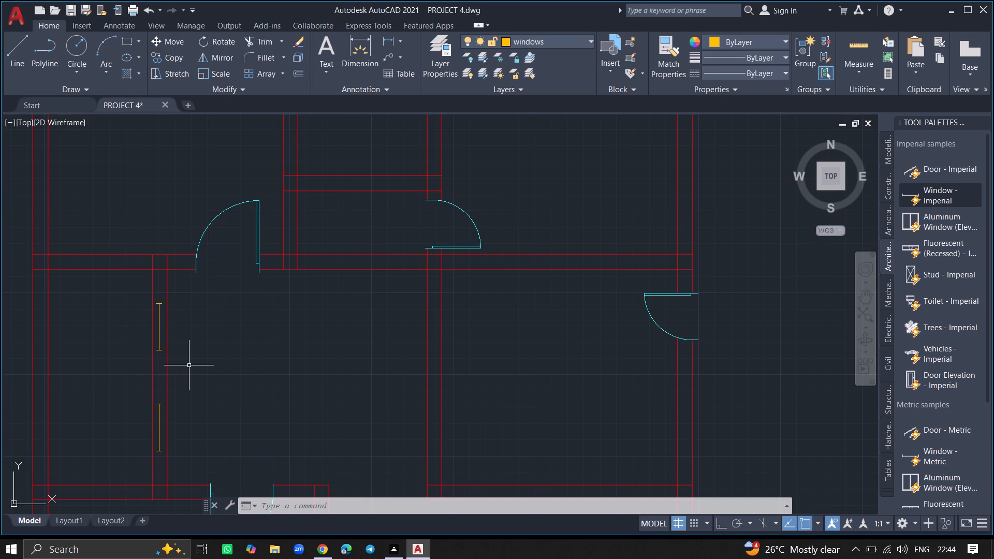
Draw a horizontal line about 9" long across the interior wall just outside each end of its upper window.
key(l)
key(Return)
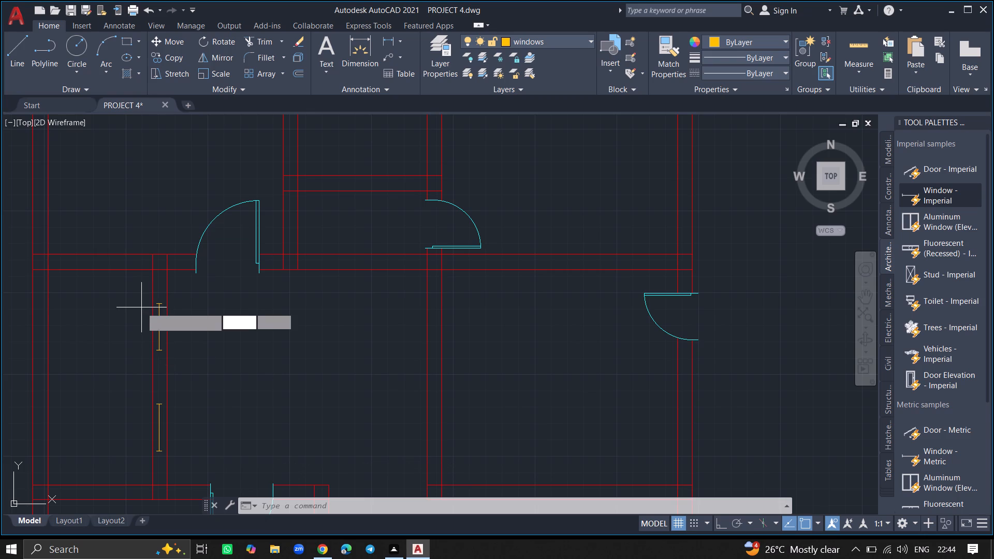
ctrl+scroll(155, 304, up, 3)
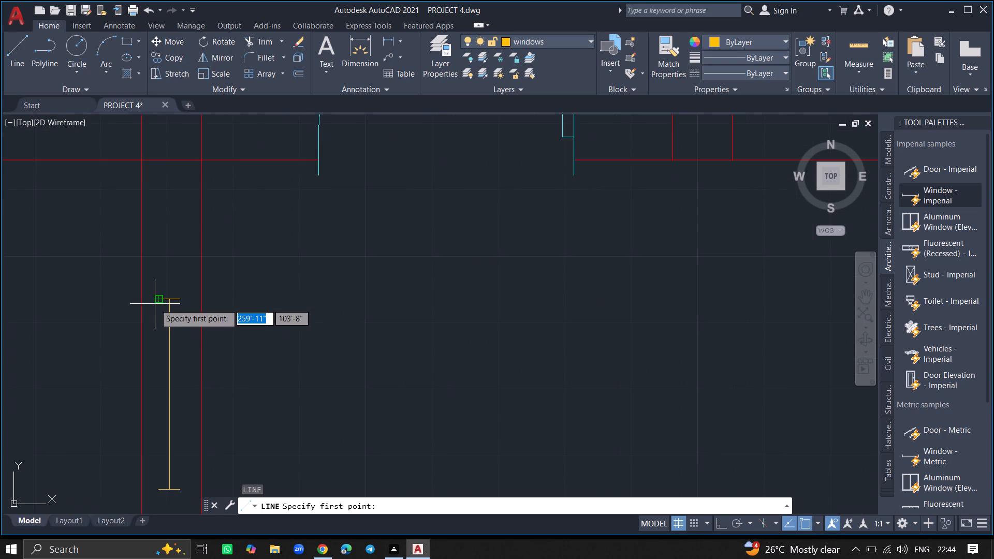
click(201, 287)
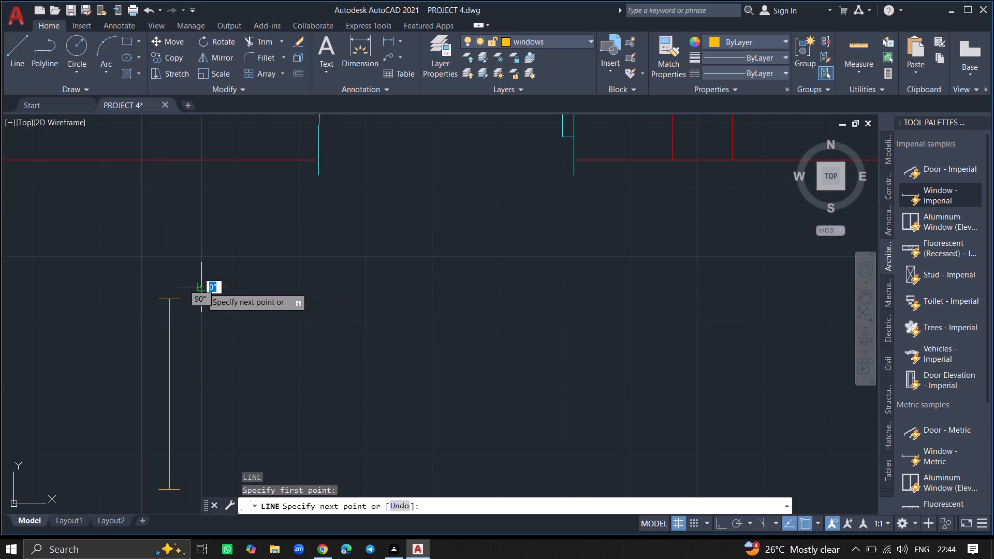
click(142, 288)
key(Return)
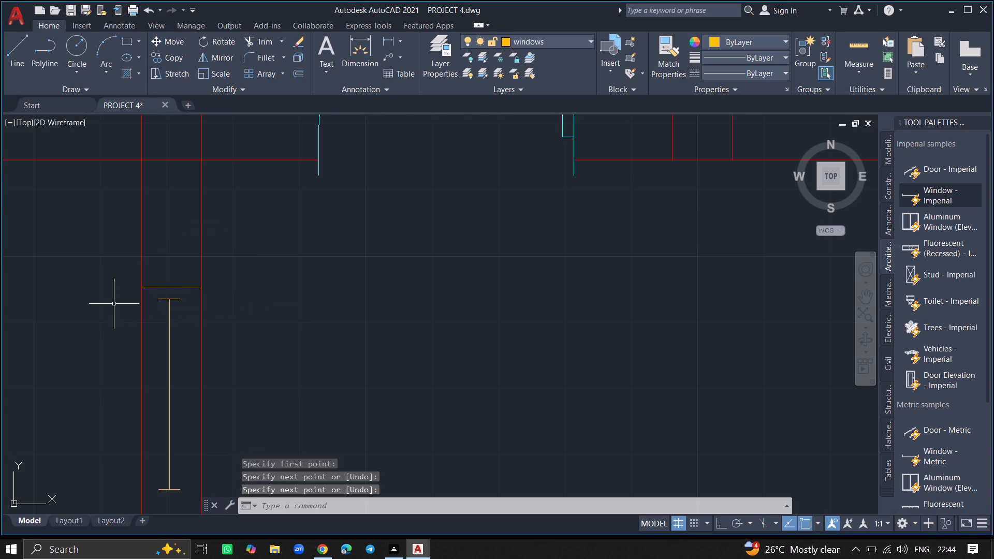
ctrl+scroll(114, 304, down, 1)
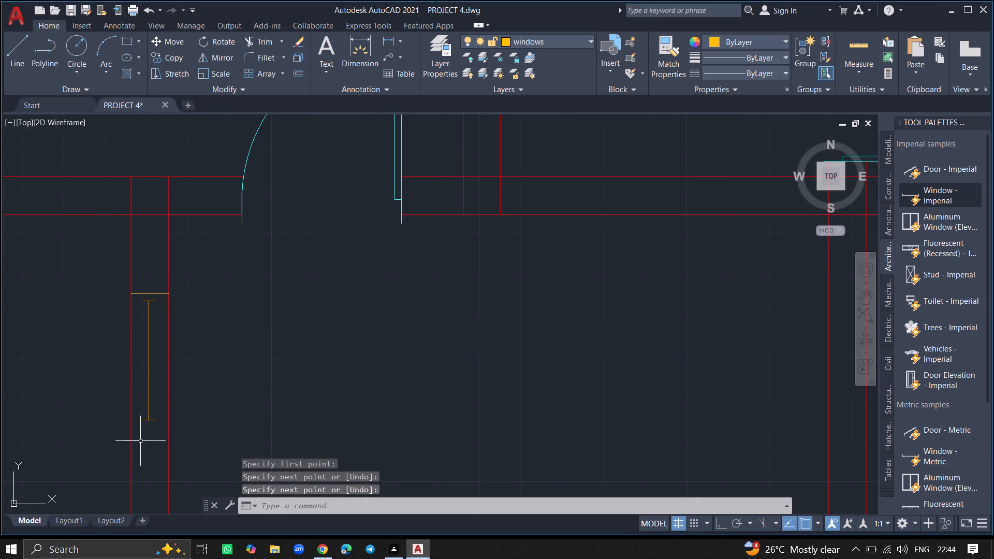
ctrl+scroll(137, 447, up, 1)
key(l)
key(Return)
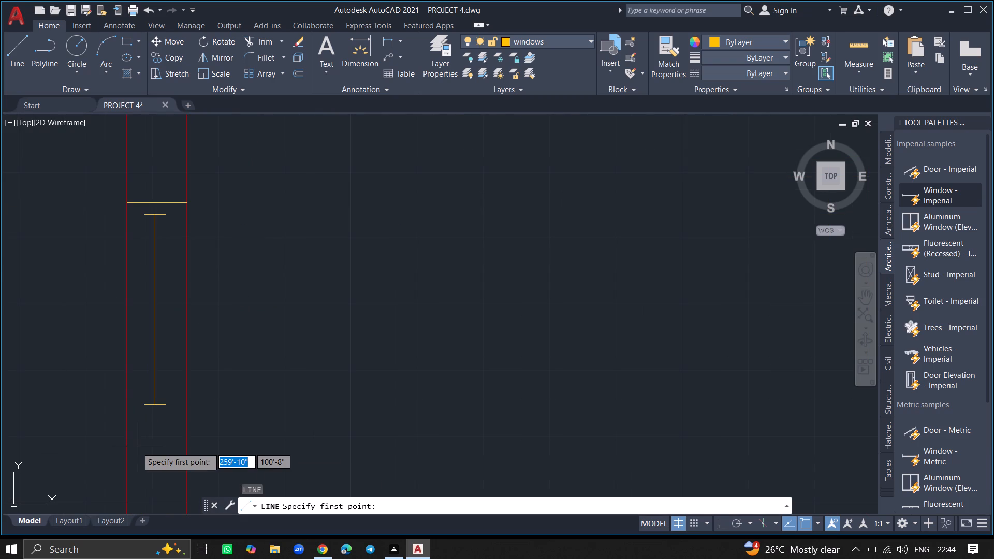
click(126, 411)
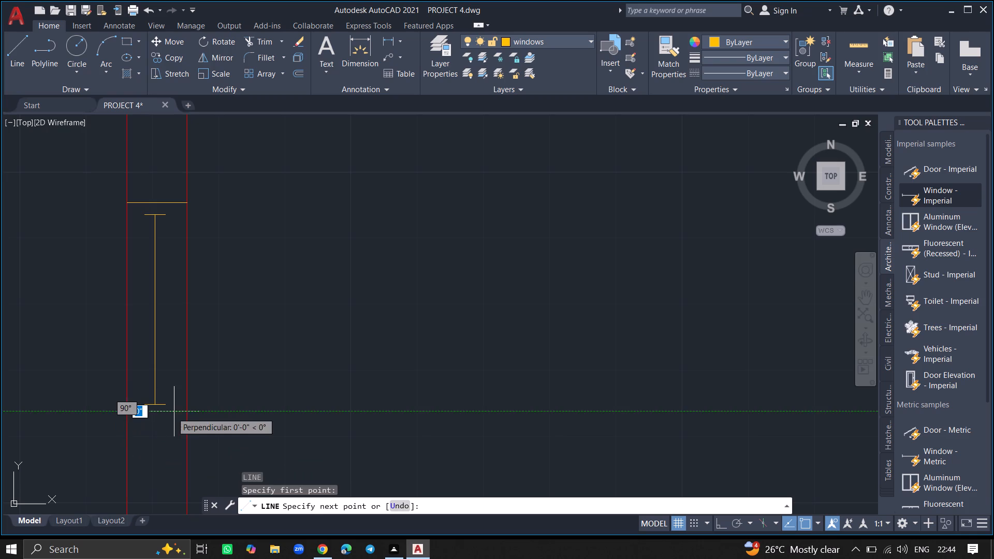
click(187, 412)
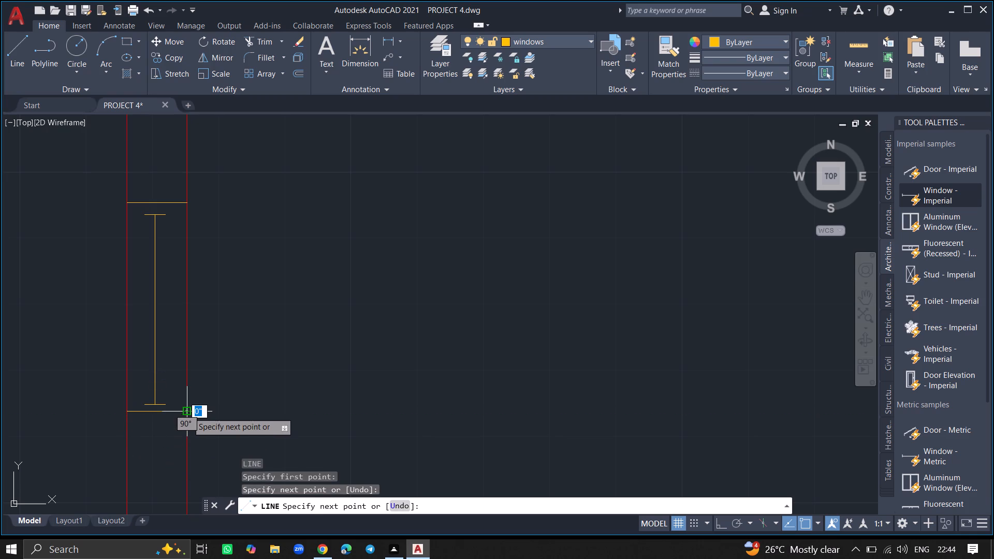
key(Return)
Draw a horizontal line about 9" long across the interior wall just above the upper end of its lower window.
ctrl+scroll(220, 361, down, 4)
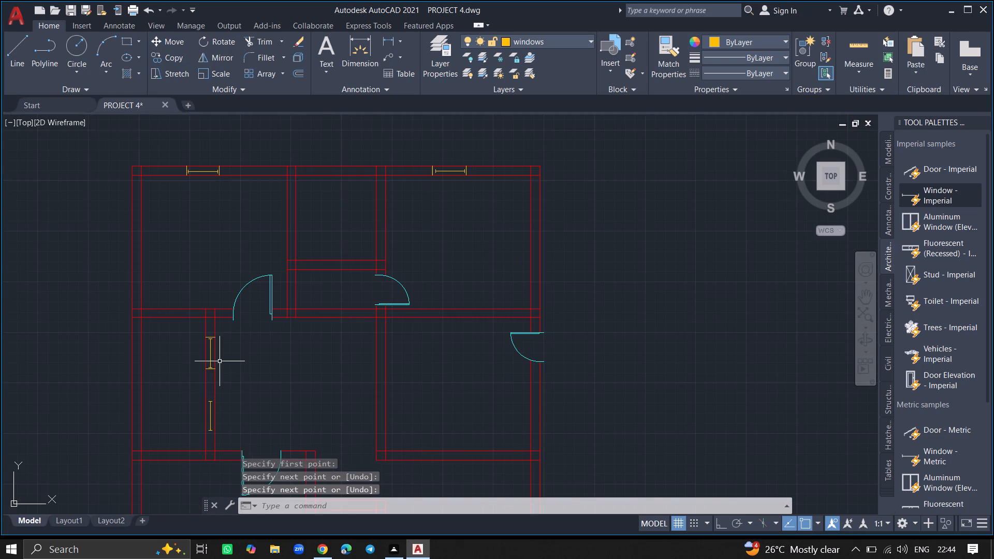
ctrl+scroll(206, 433, up, 2)
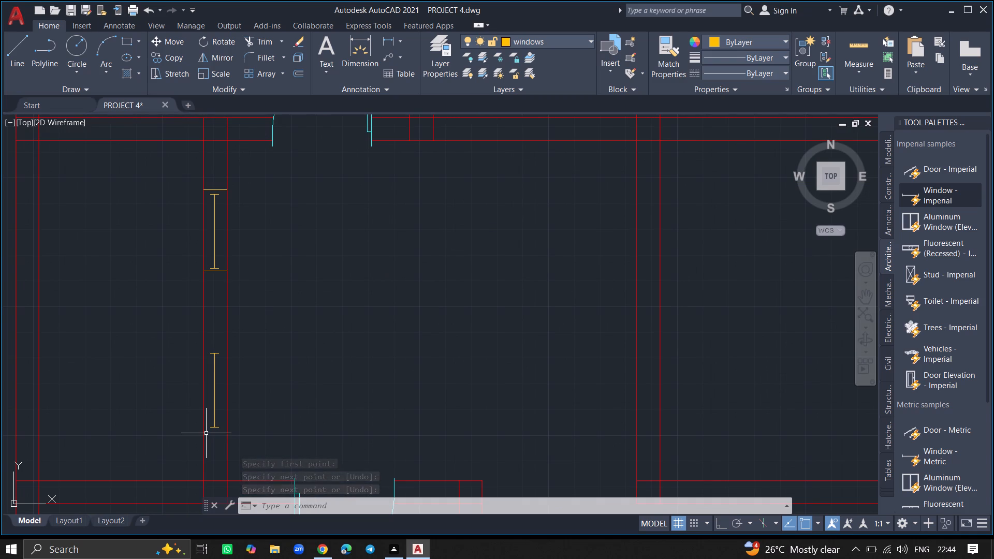
key(l)
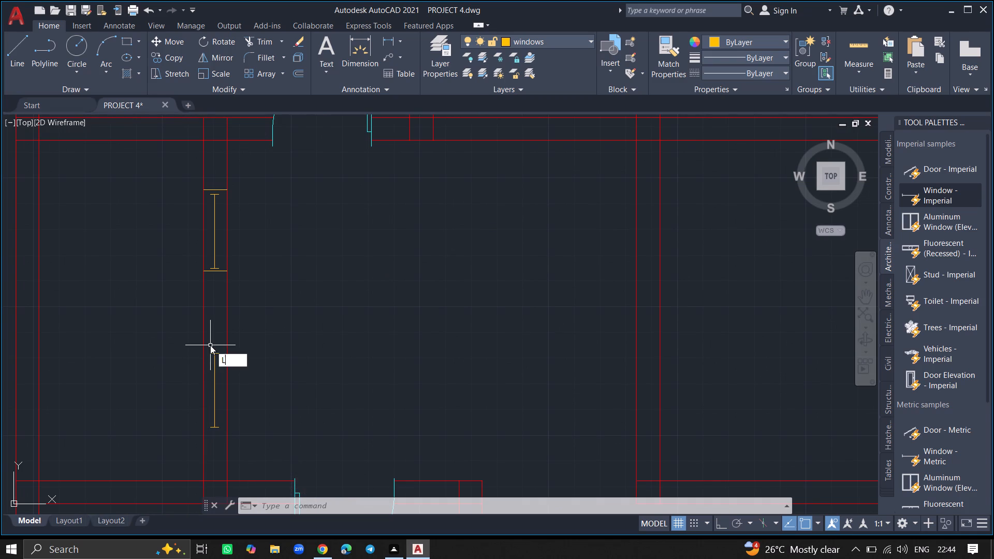
key(Return)
ctrl+scroll(210, 345, up, 2)
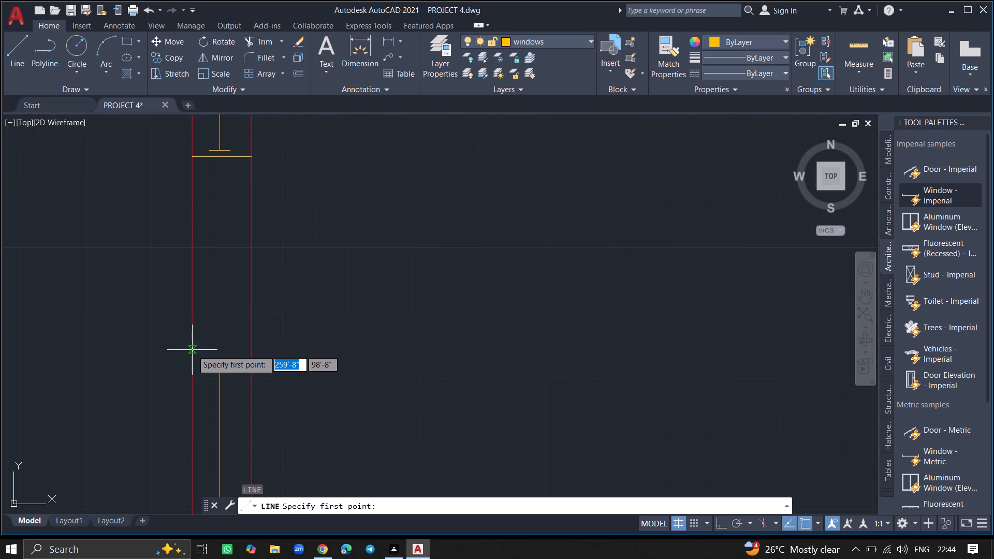
click(192, 350)
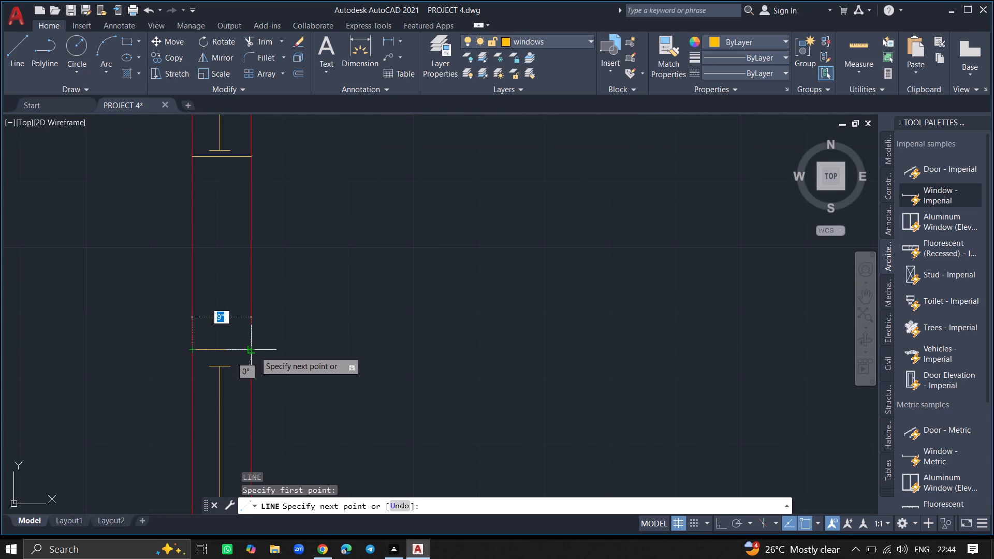
click(255, 352)
key(Return)
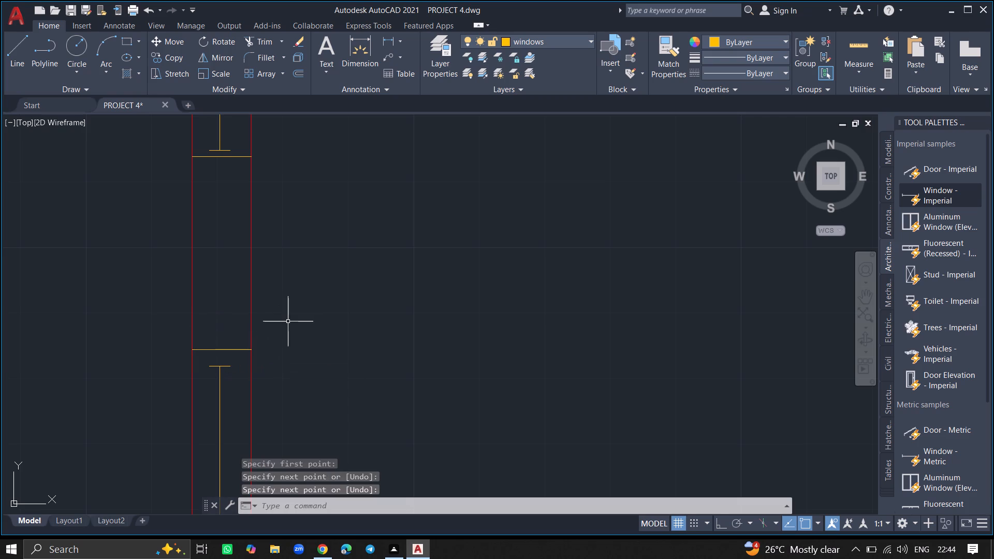
Draw a horizontal line about 9" long across the interior wall just below the lower end of its lower window.
ctrl+scroll(288, 321, down, 5)
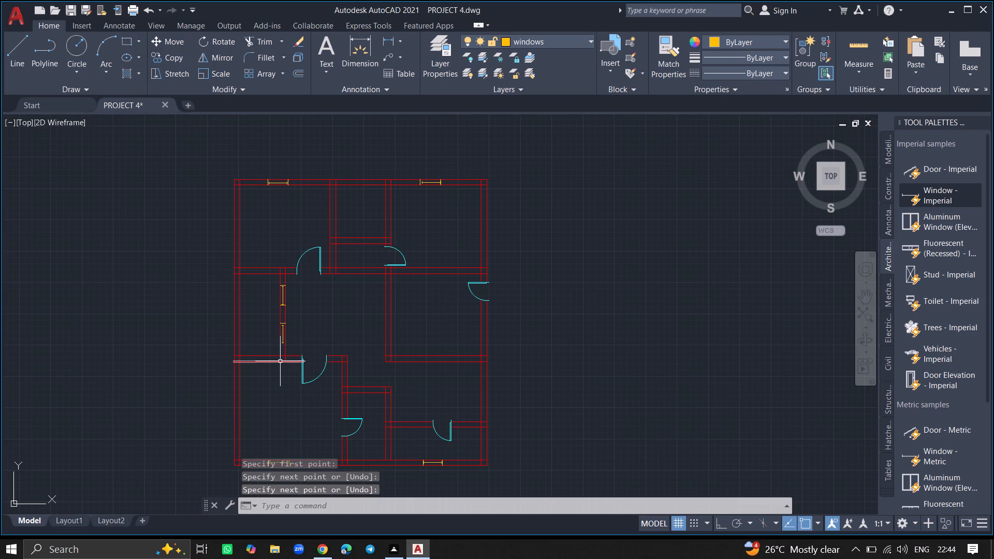
ctrl+scroll(280, 361, up, 4)
ctrl+scroll(281, 318, up, 2)
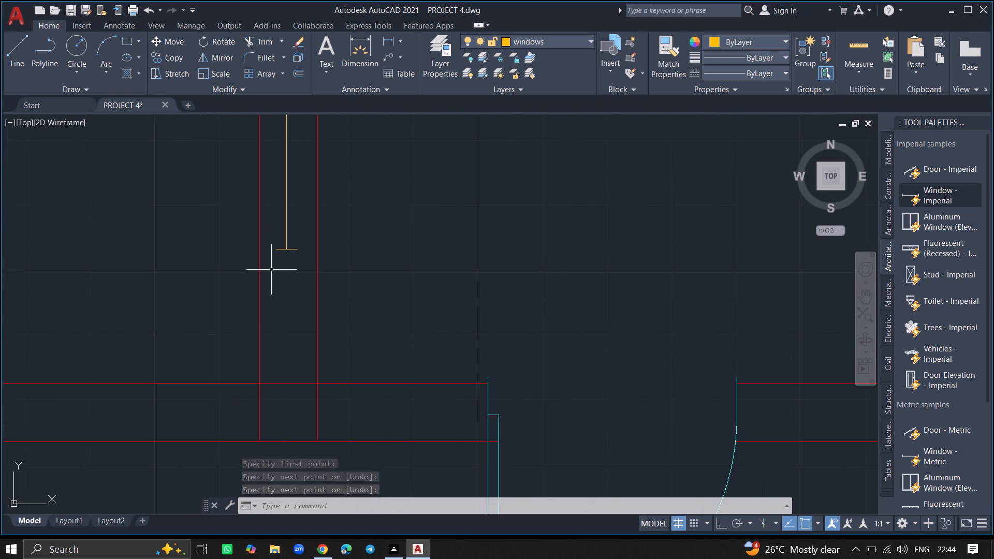
key(l)
key(Return)
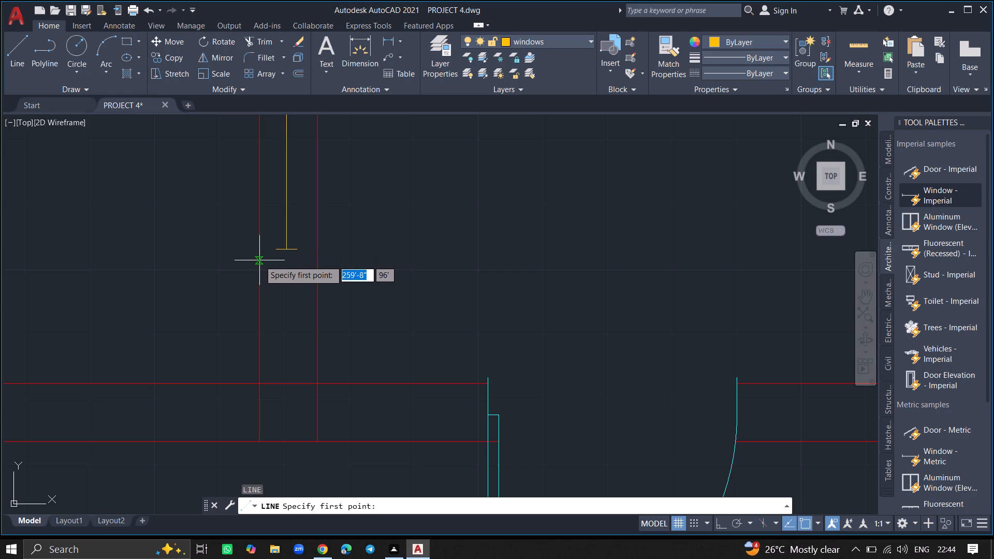
click(259, 260)
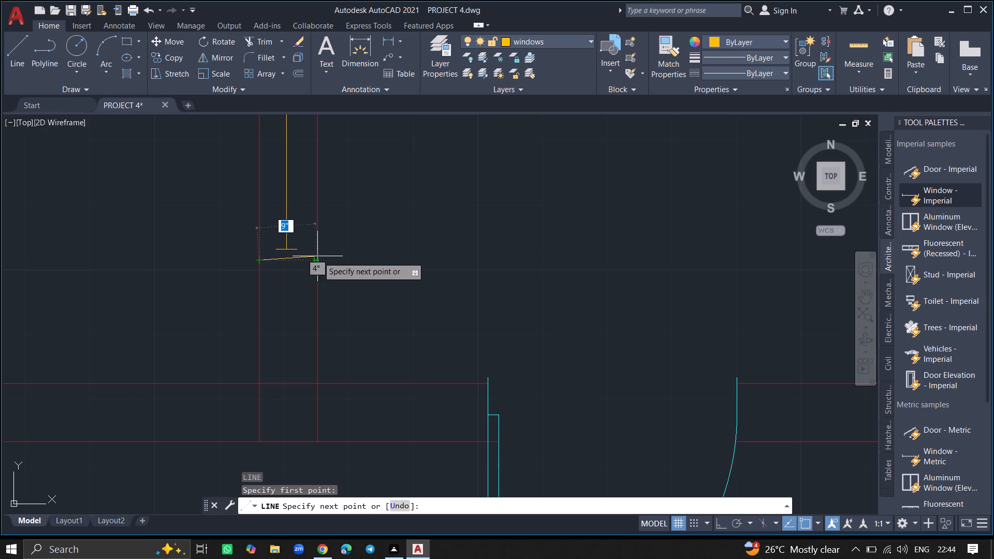
click(315, 264)
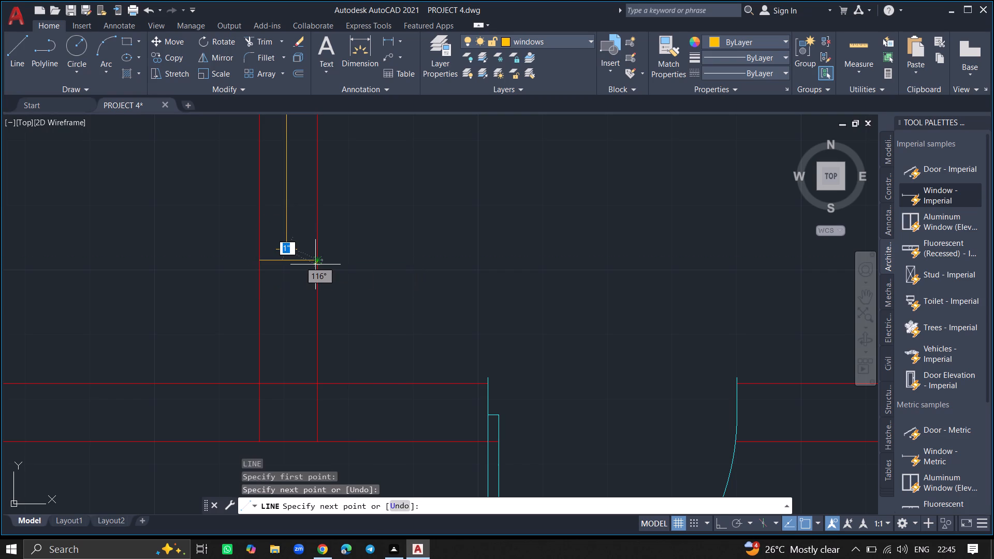
ctrl+scroll(315, 264, up, 4)
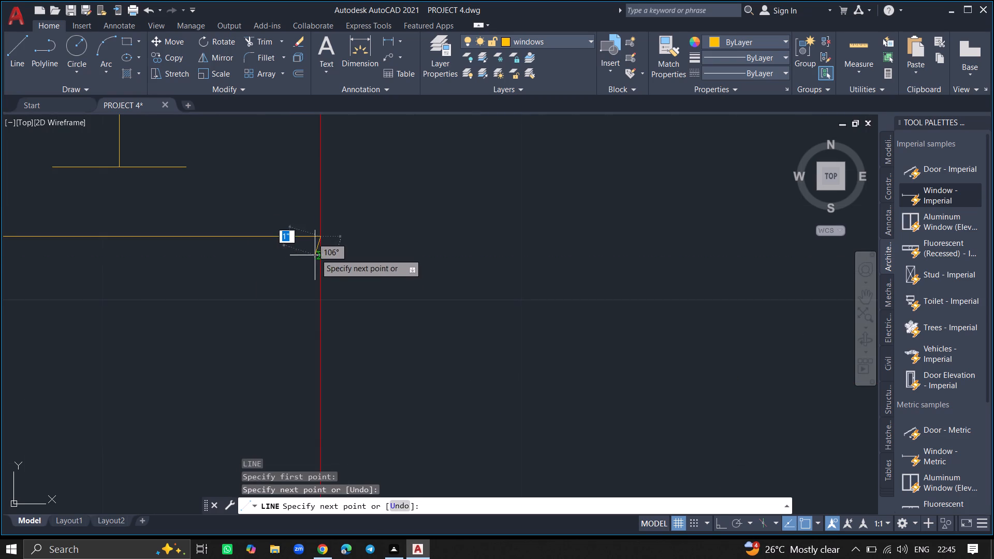
click(321, 238)
key(Return)
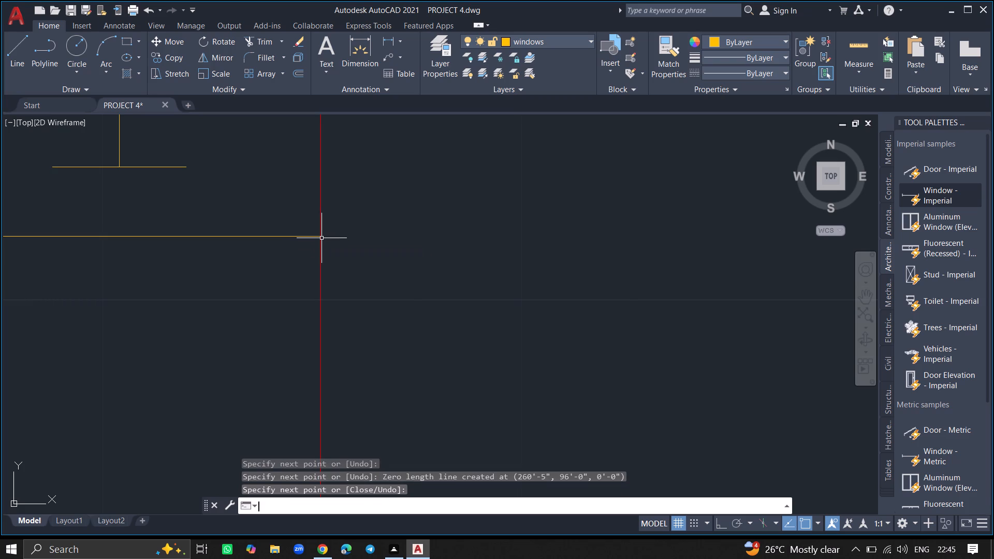
Insert a Window - Imperial block in the empty space outside the building's right wall.
ctrl+scroll(364, 246, down, 5)
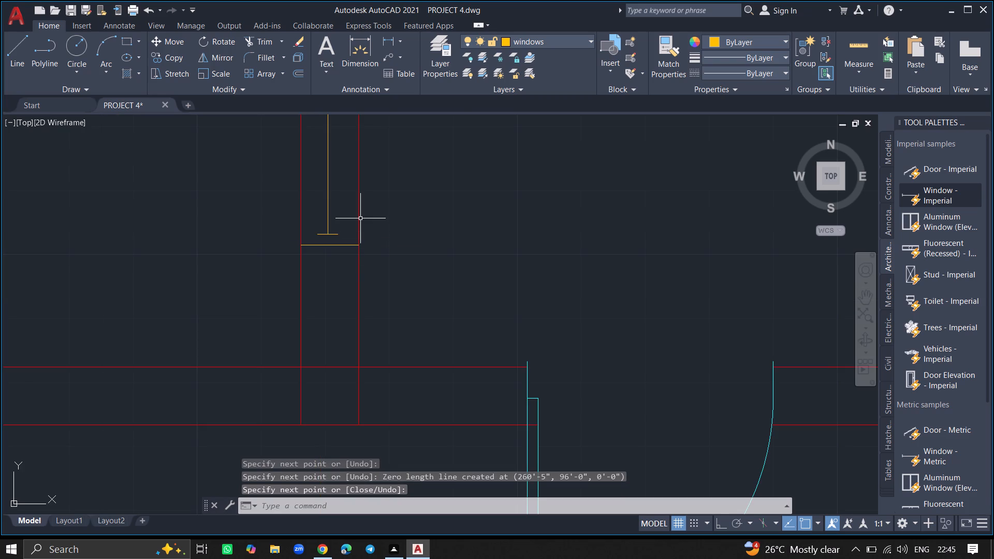
ctrl+scroll(360, 218, down, 5)
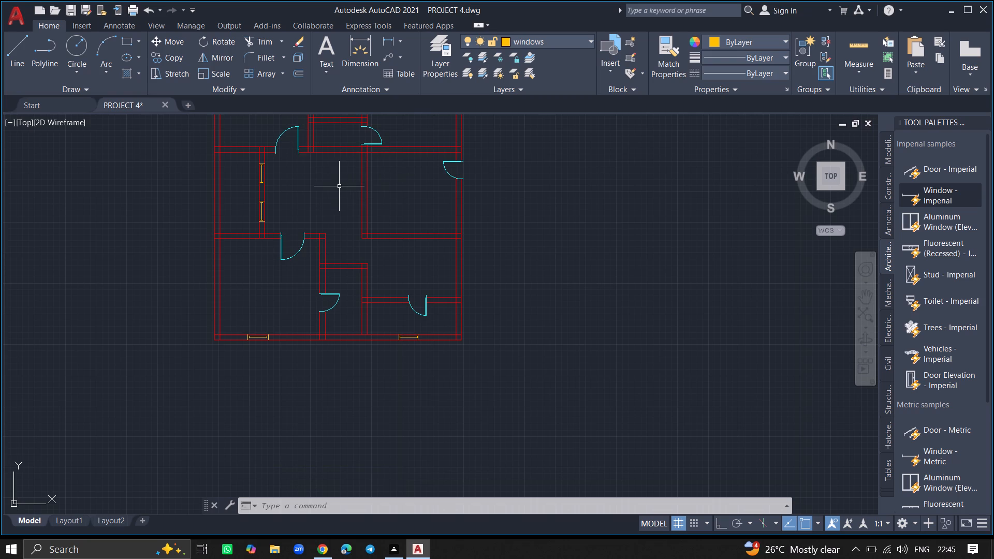
ctrl+scroll(339, 186, down, 2)
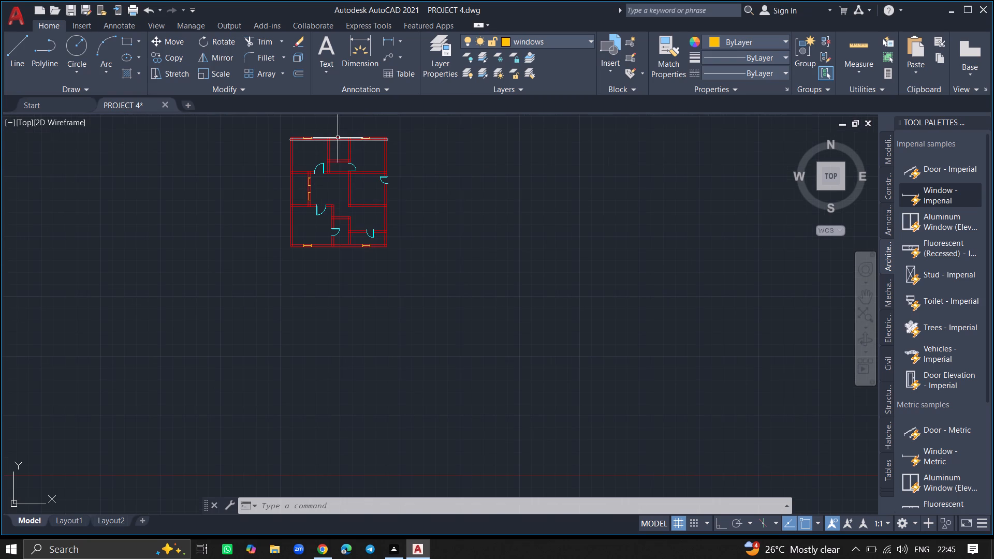
ctrl+scroll(338, 138, up, 2)
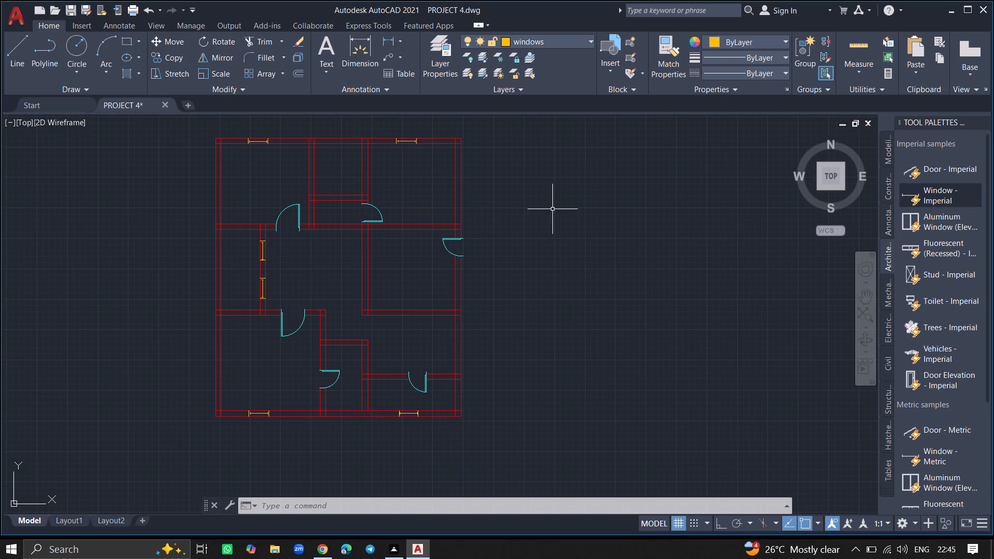
click(948, 172)
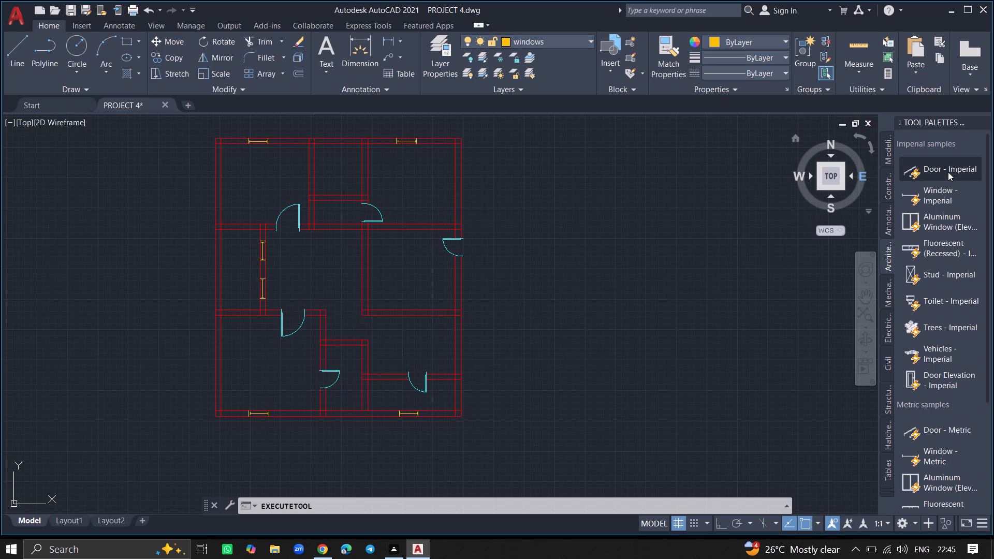
key(Escape)
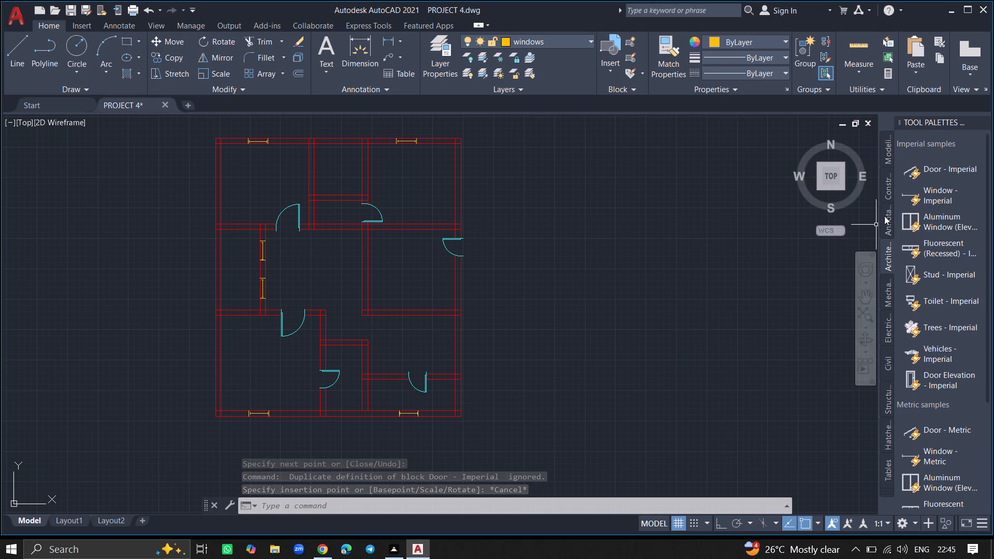
click(915, 188)
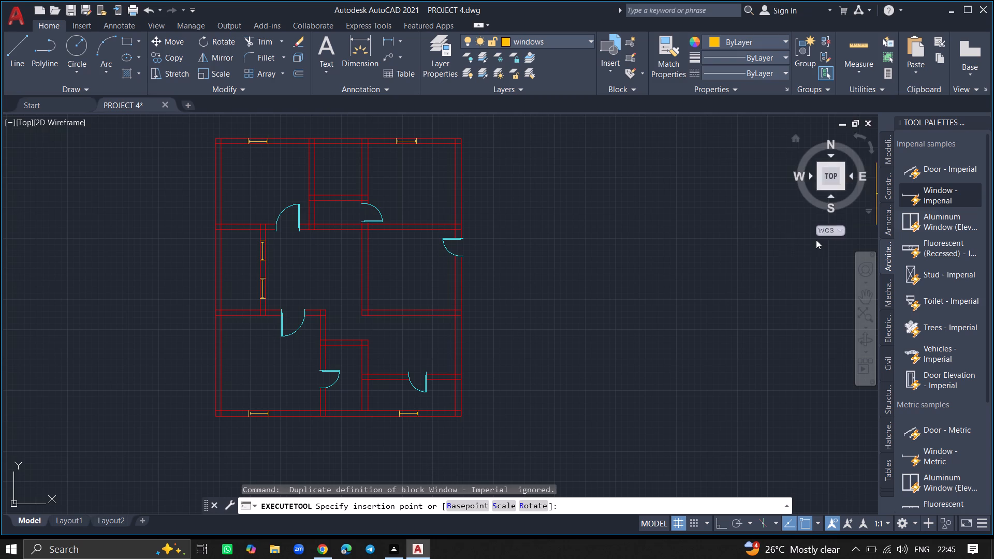
click(518, 279)
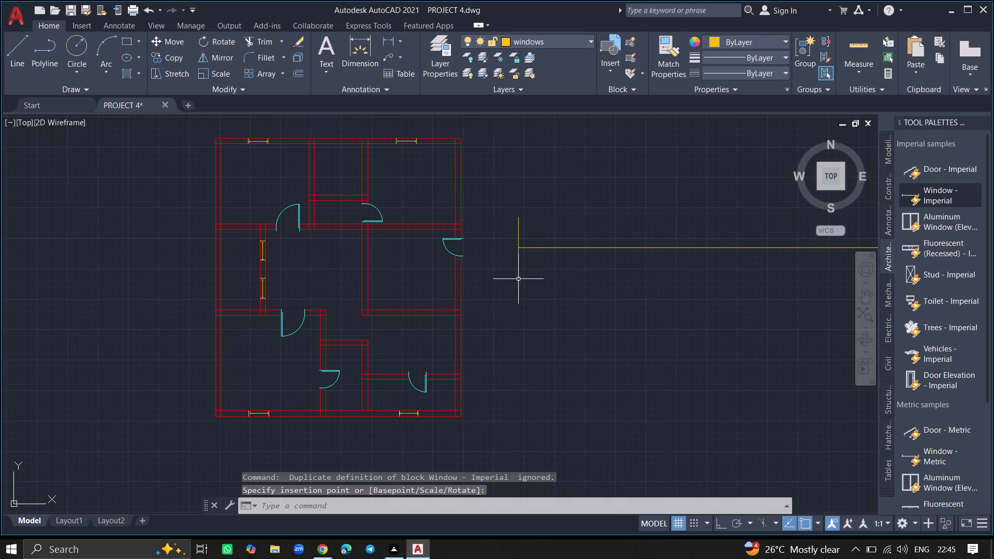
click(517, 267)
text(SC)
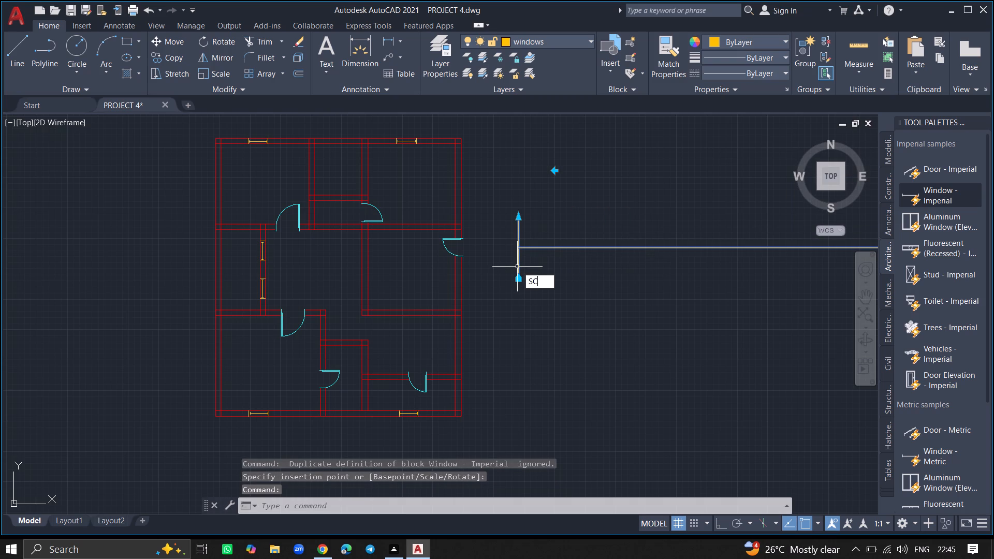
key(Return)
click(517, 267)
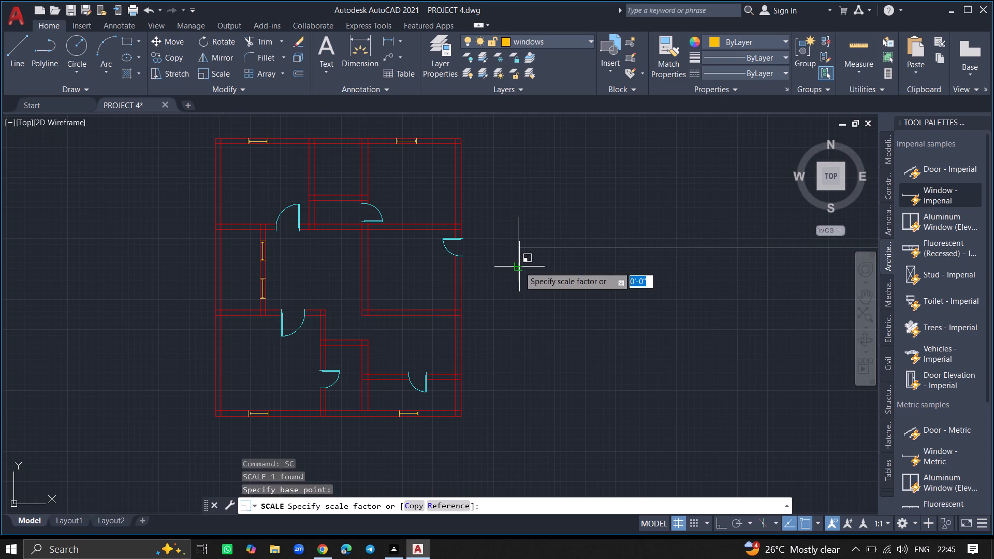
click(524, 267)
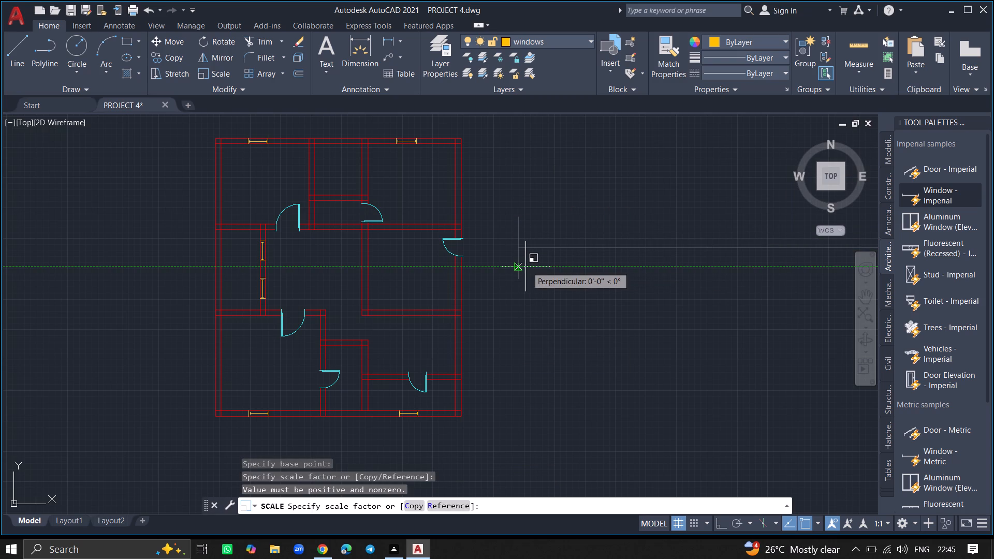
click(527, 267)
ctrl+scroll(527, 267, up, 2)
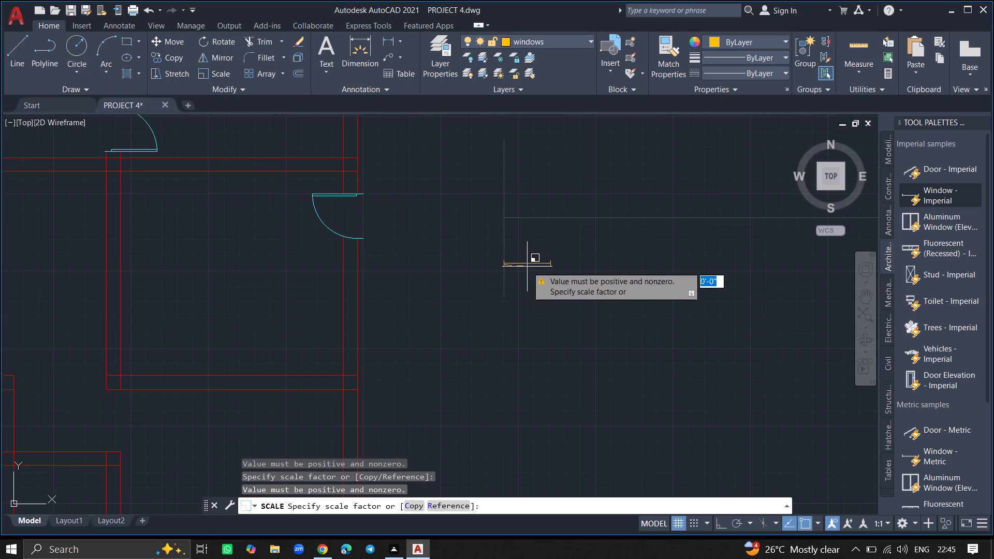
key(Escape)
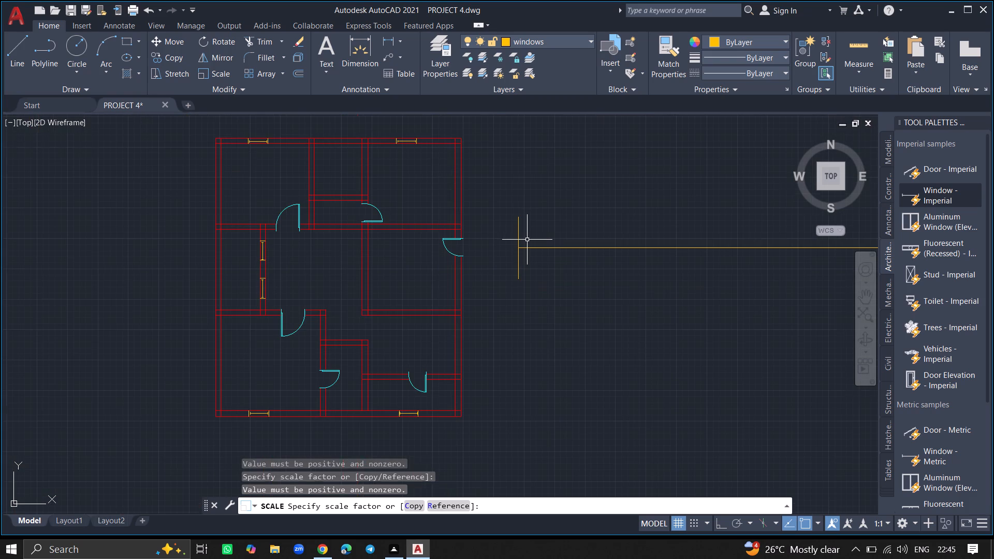
Scale the new window block down freehand from a point on its left end line, slightly shorter than the plan's existing windows.
click(518, 240)
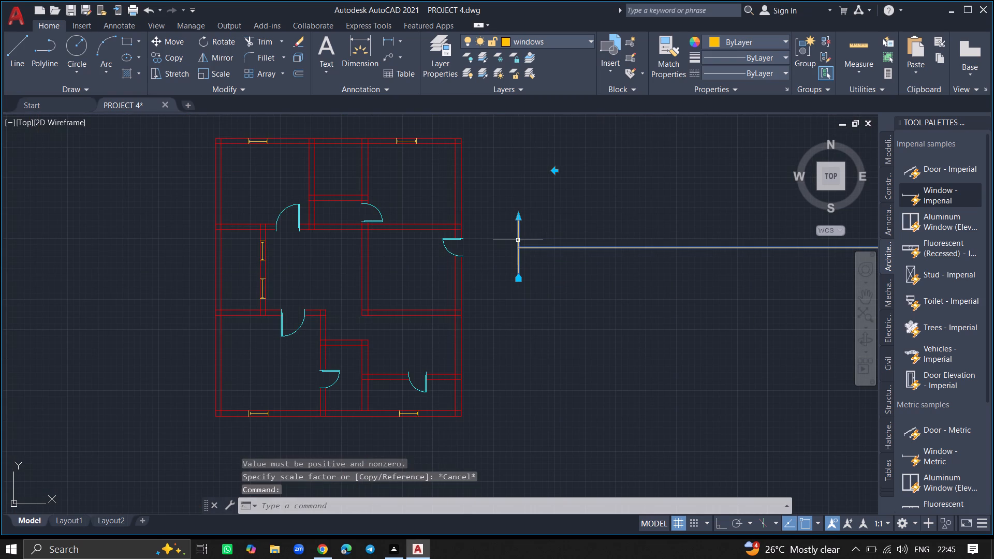
text(SC)
key(Return)
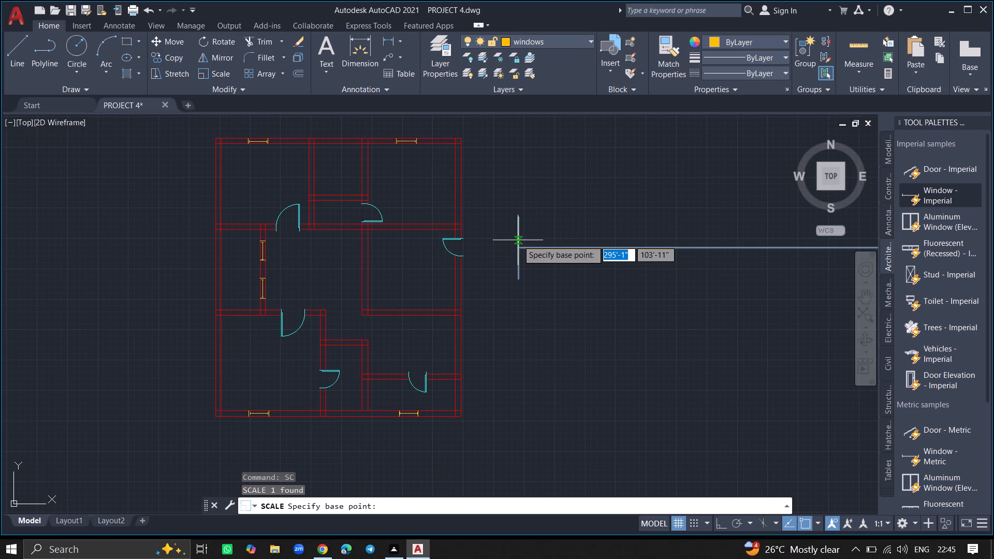
click(518, 240)
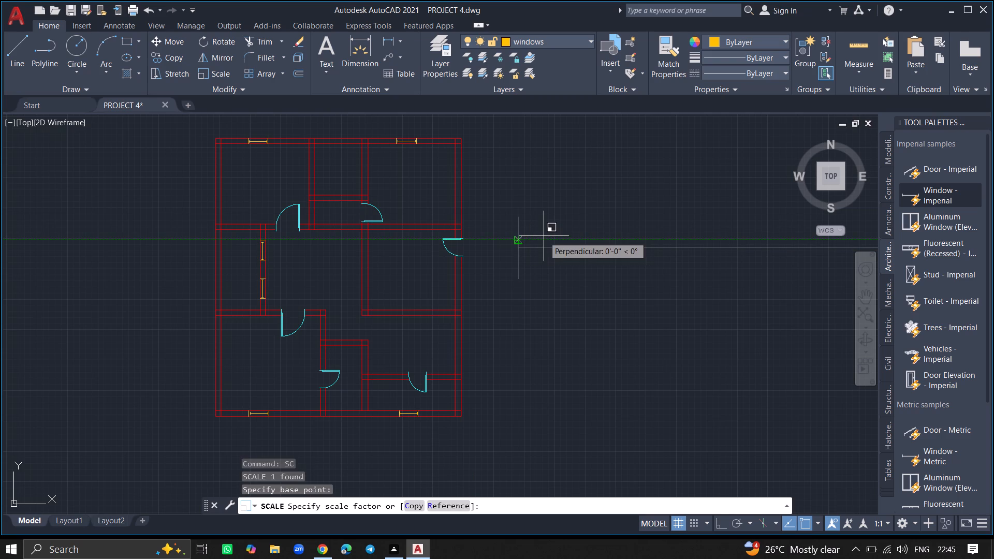
ctrl+scroll(544, 236, up, 4)
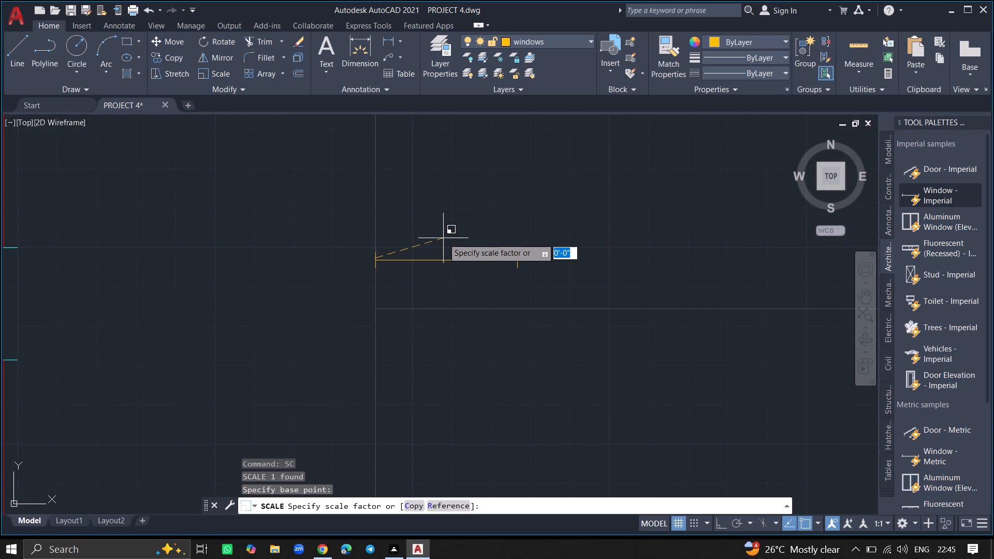
click(421, 239)
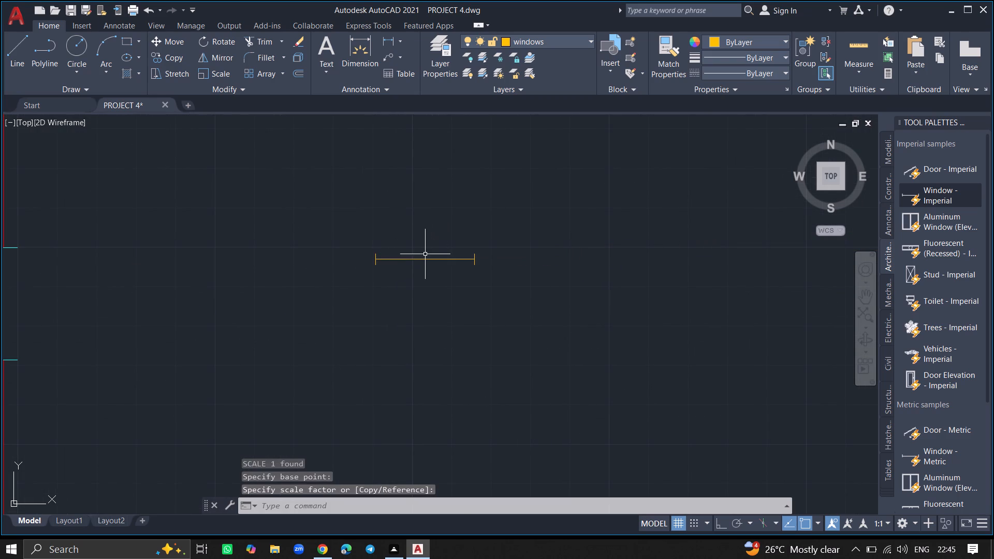
Move the scaled window block into the building's top wall, above the small middle room between the two existing windows.
click(425, 260)
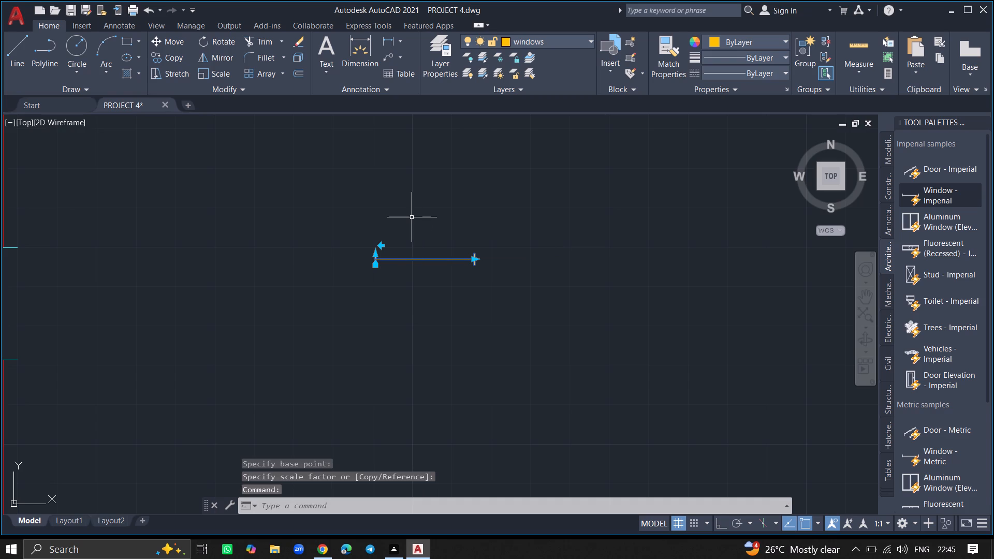
text(MOVE)
key(Return)
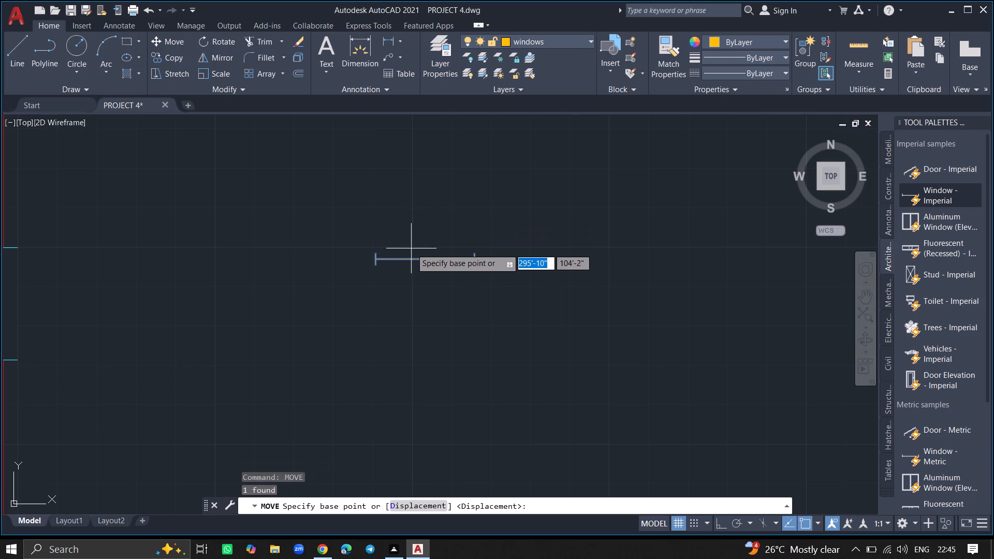
click(412, 258)
ctrl+scroll(381, 237, down, 4)
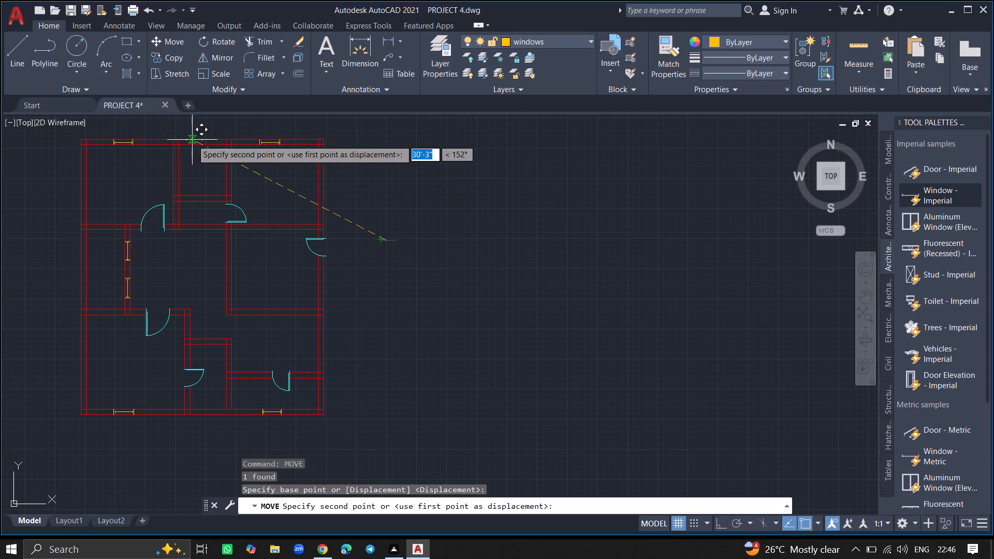
ctrl+scroll(192, 140, up, 7)
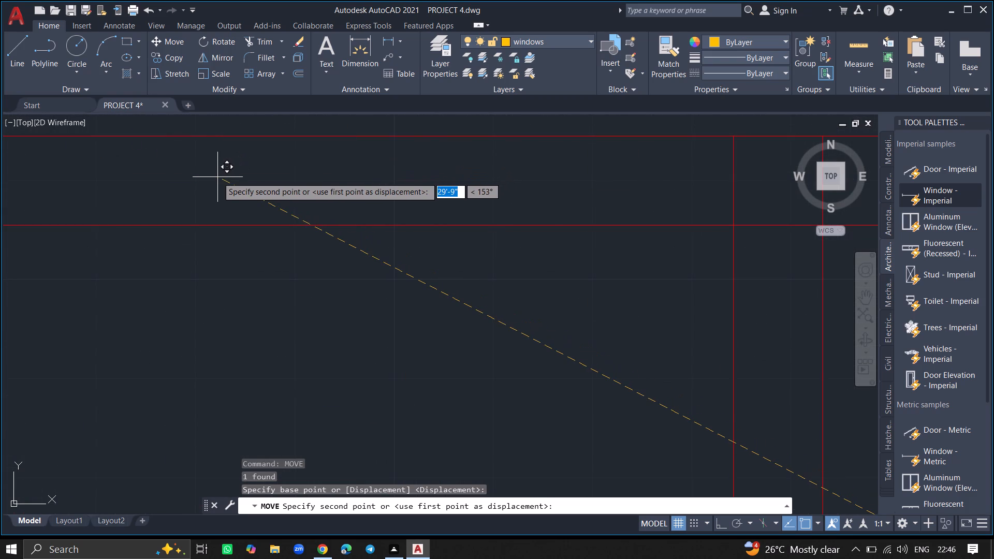
ctrl+scroll(217, 177, down, 1)
click(217, 177)
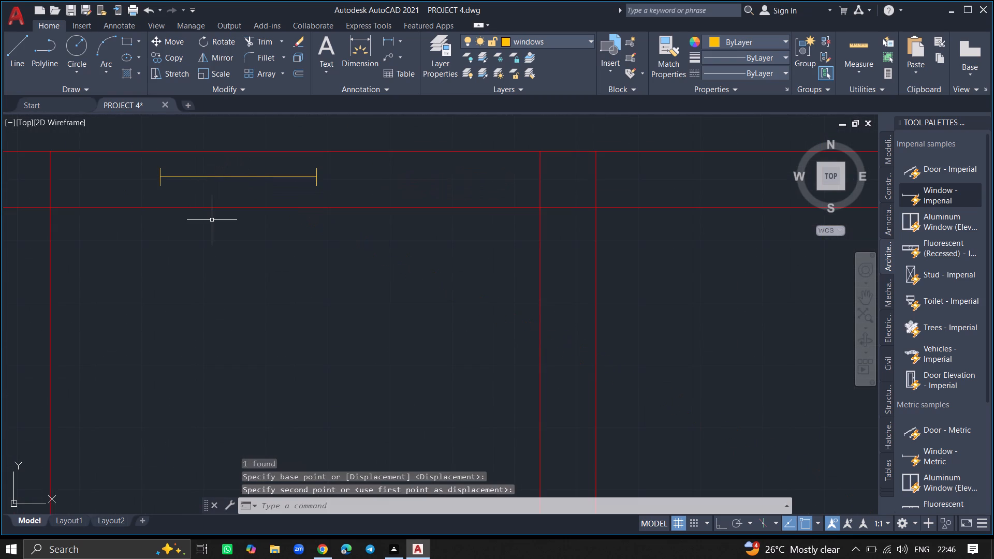
Copy the top wall's middle window straight down into the bottom wall, below the small room between the two existing windows.
ctrl+scroll(212, 220, down, 3)
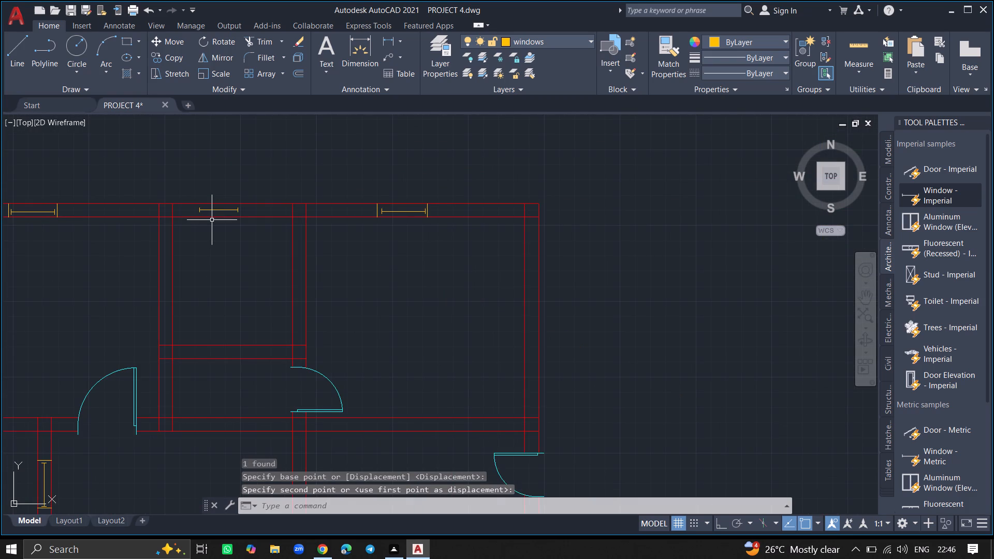
click(212, 209)
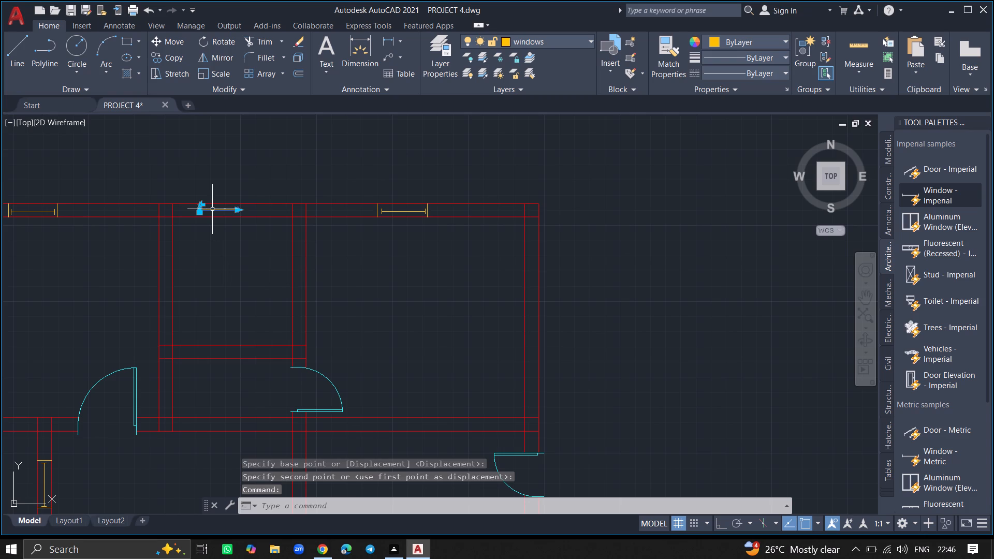
text(COPY)
key(Return)
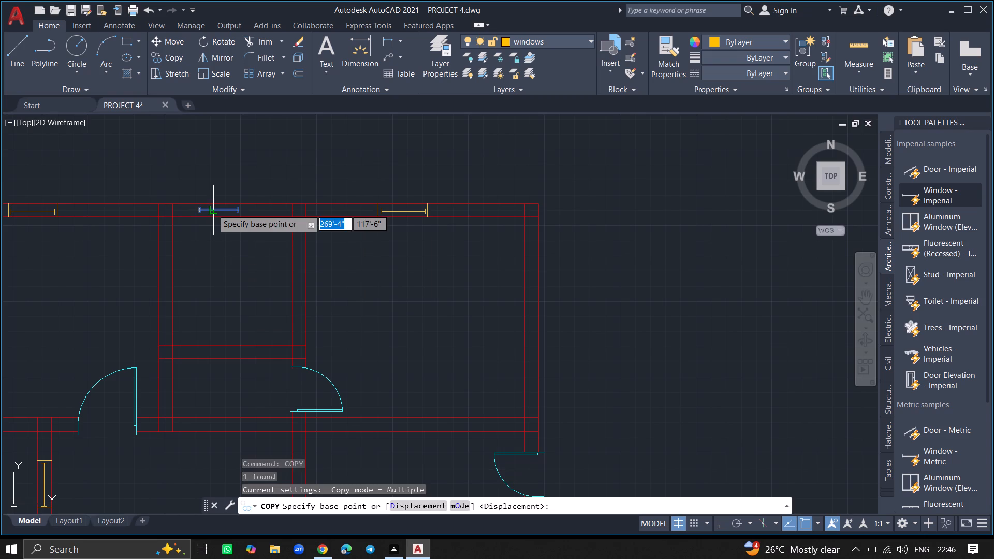
click(212, 209)
ctrl+scroll(216, 289, down, 4)
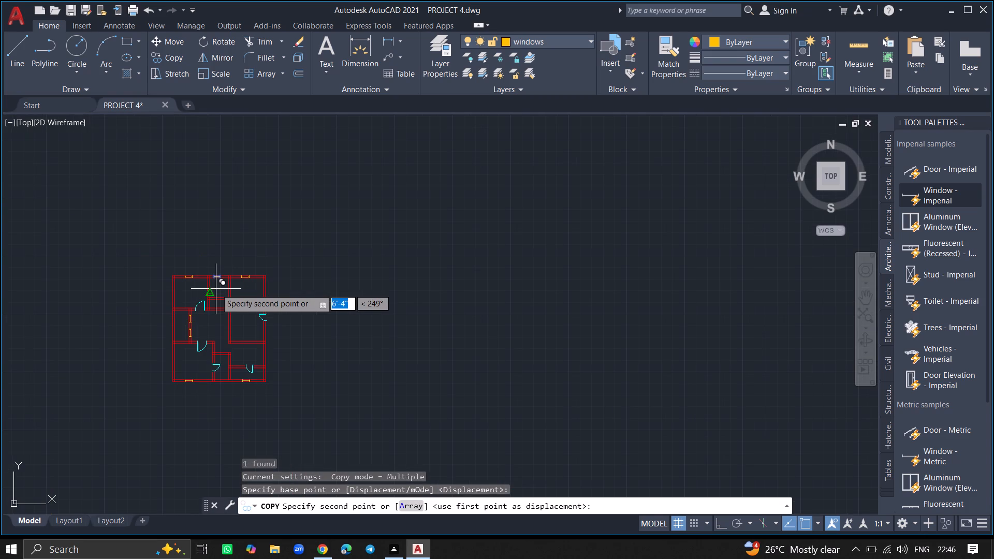
ctrl+scroll(221, 403, up, 3)
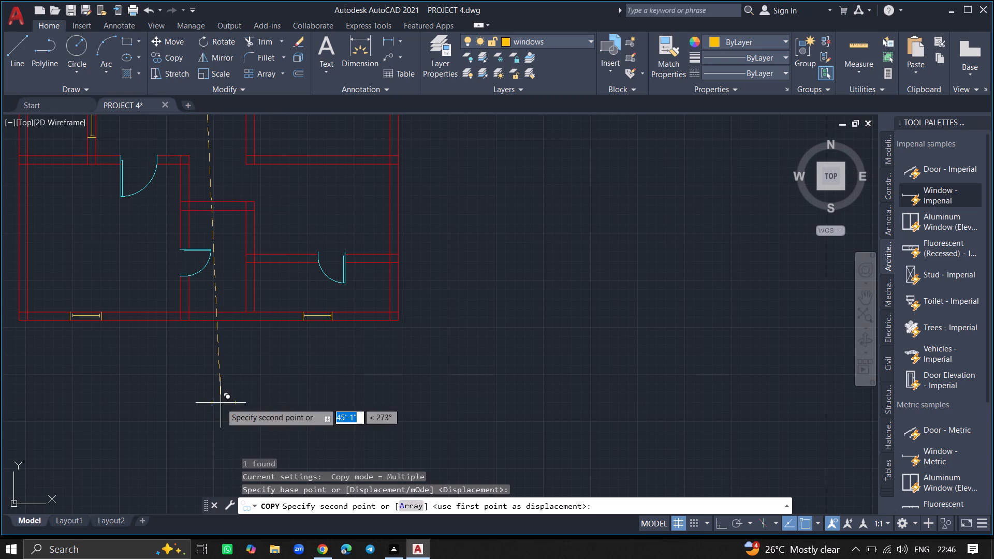
ctrl+scroll(214, 321, up, 5)
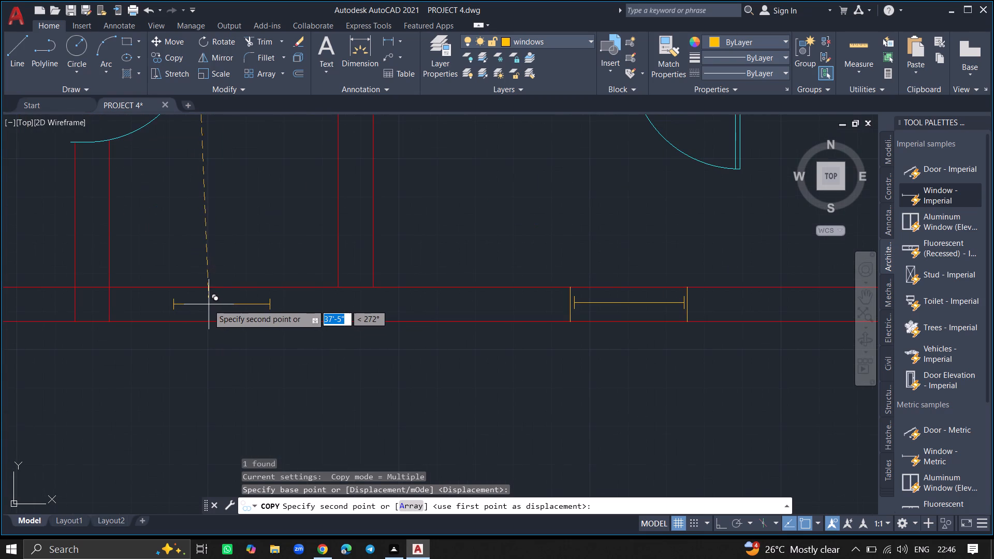
click(206, 304)
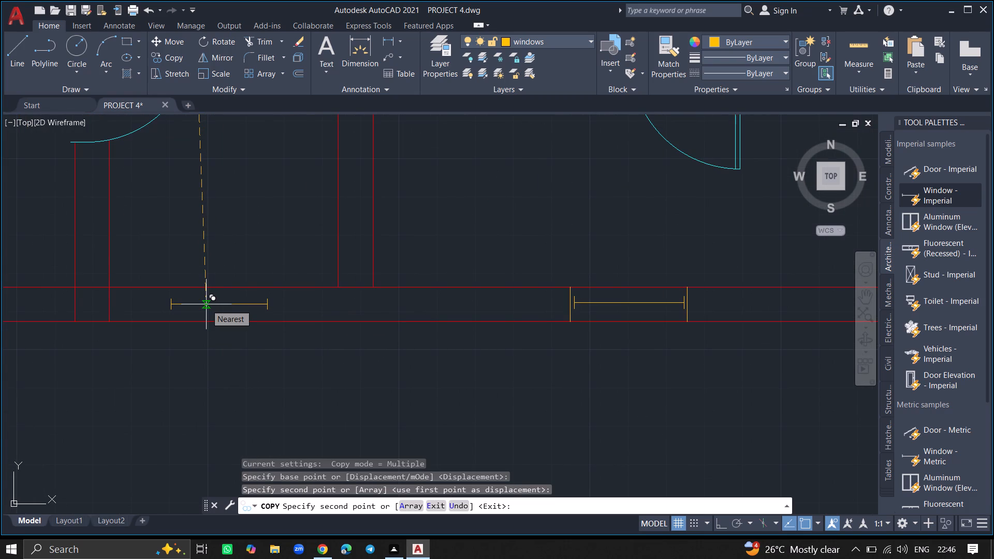
key(Return)
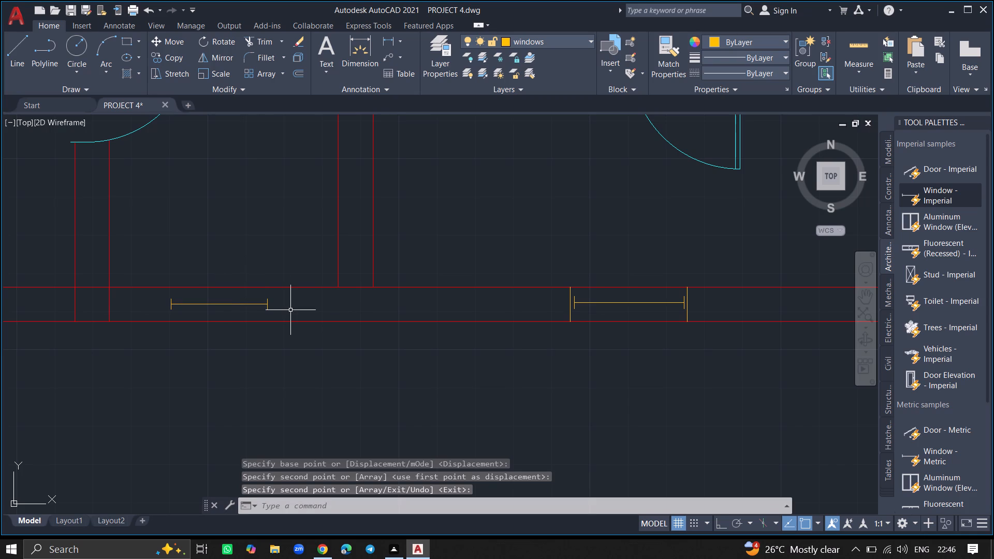
With Ortho on, draw a vertical line across the full bottom wall thickness just right of its middle window.
key(l)
key(Return)
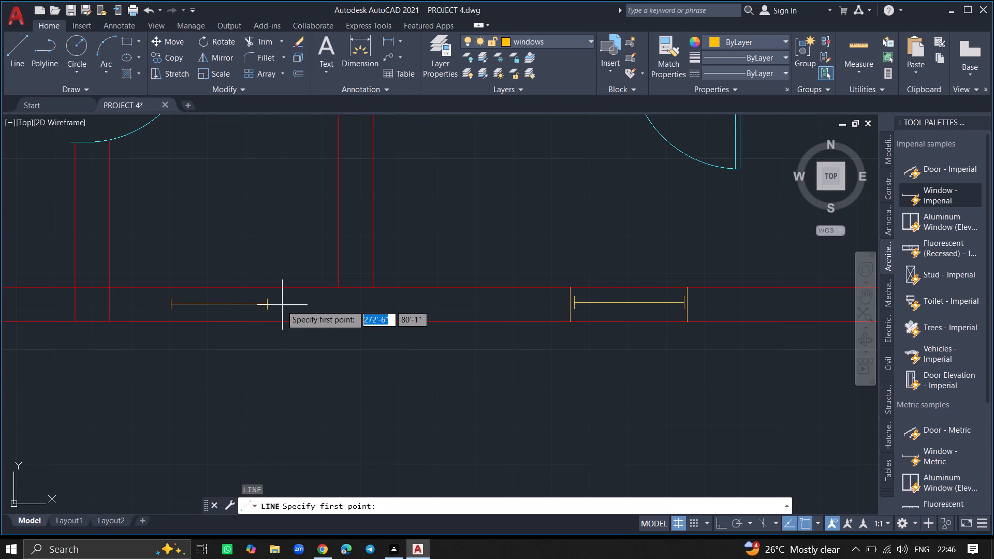
ctrl+scroll(273, 302, up, 3)
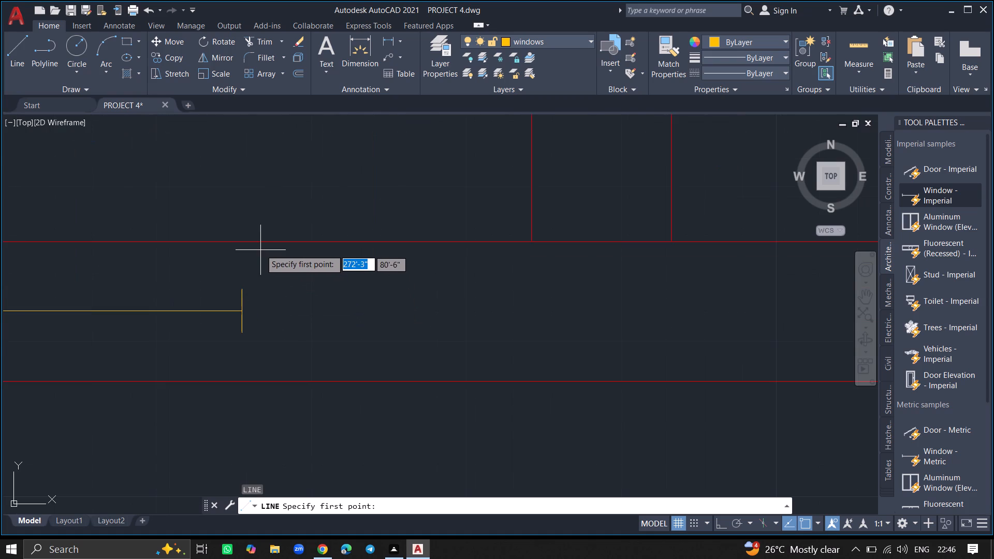
click(260, 241)
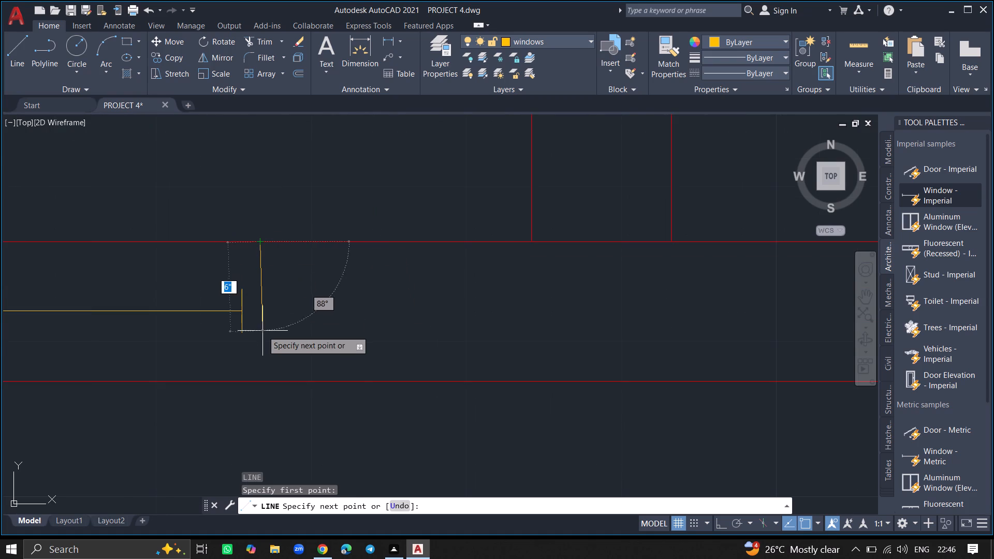
key(F8)
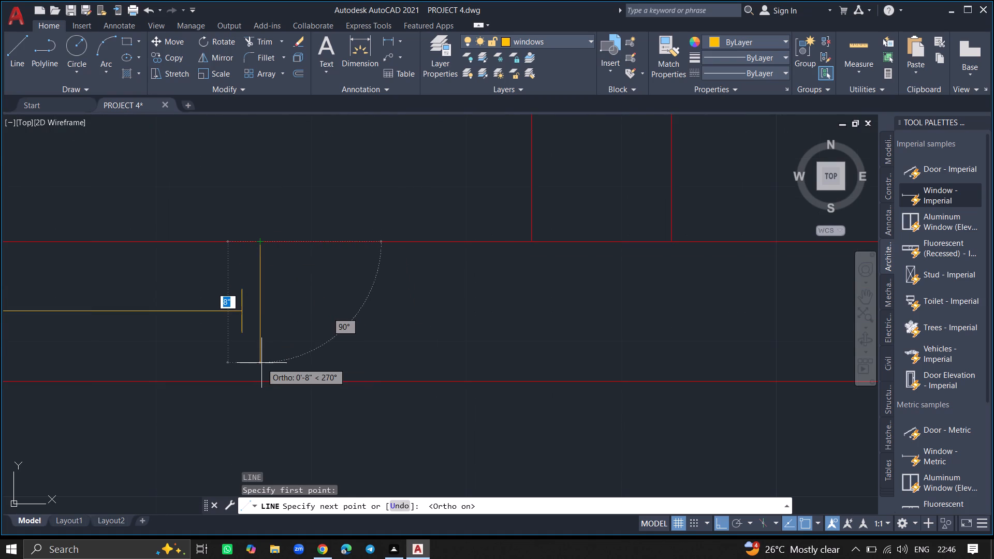
click(259, 381)
key(Return)
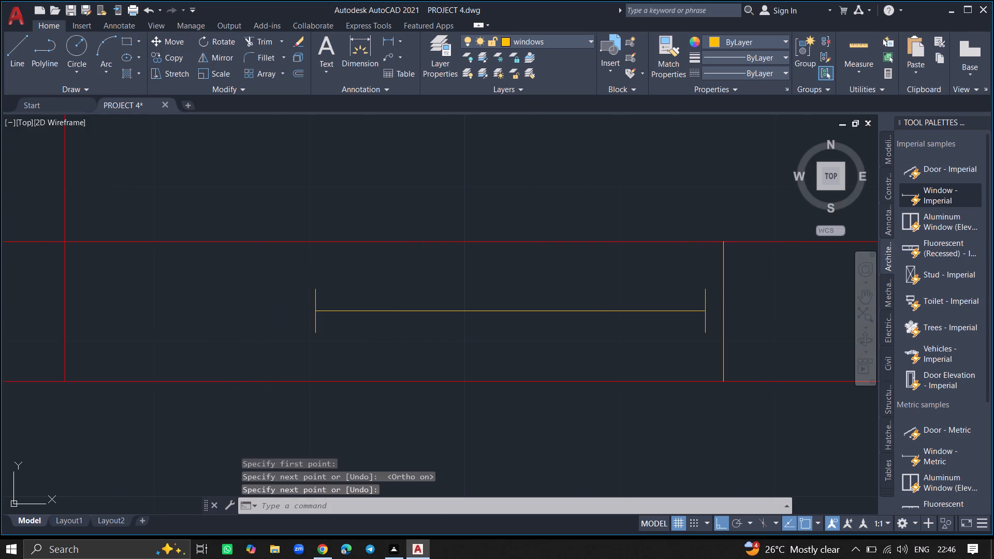
Draw a vertical line across the full bottom wall thickness just left of its middle window.
key(l)
key(Return)
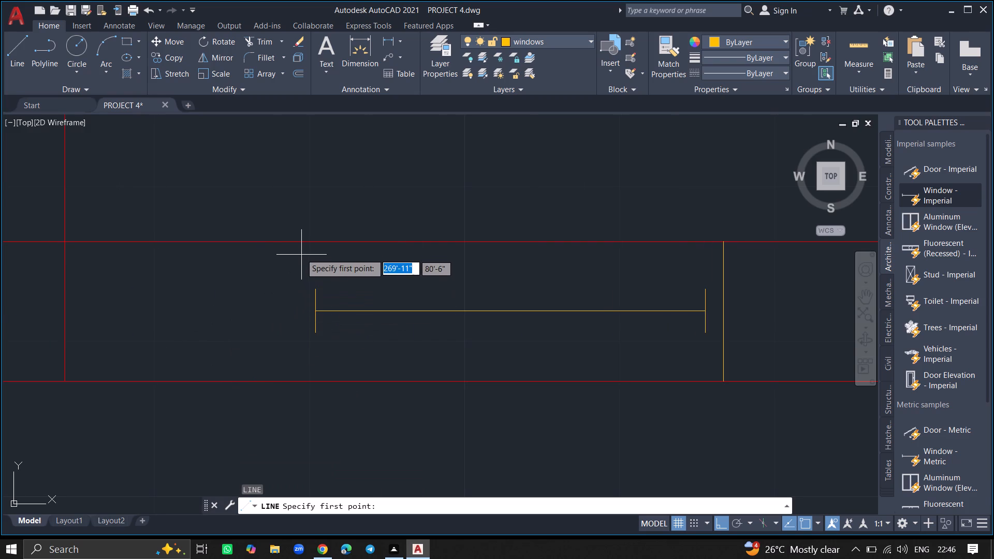
click(301, 243)
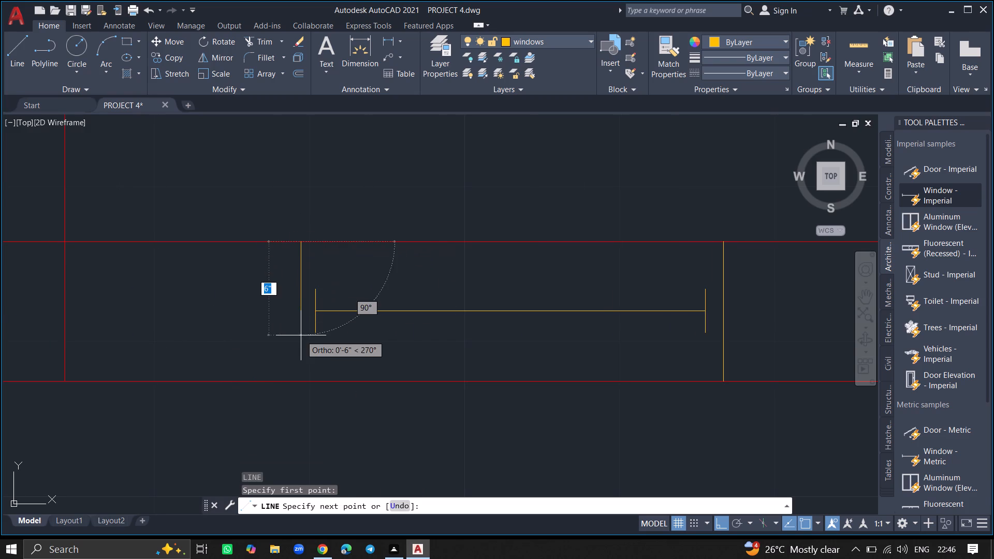
click(298, 379)
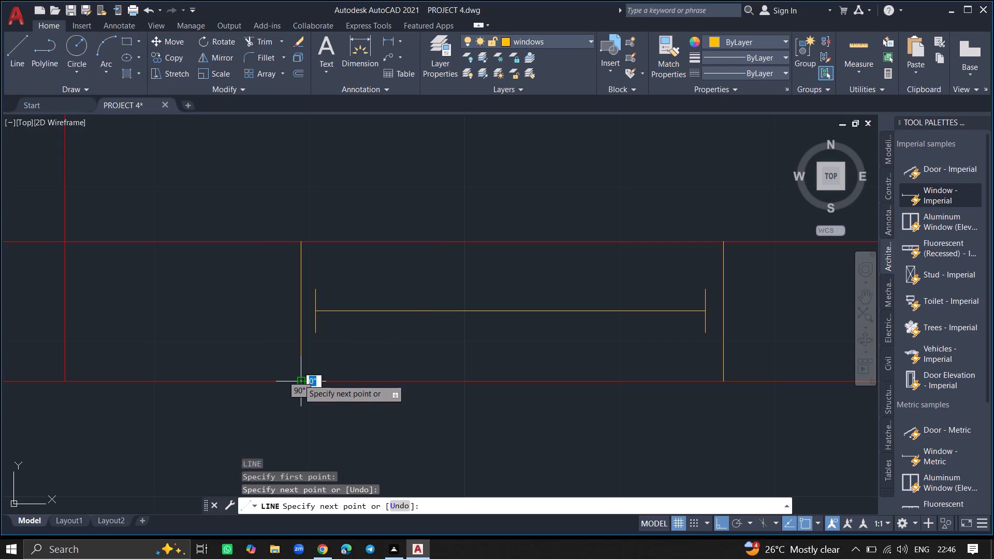
key(Return)
Draw a vertical line across the full top wall thickness just left of its middle window.
ctrl+scroll(298, 379, down, 6)
ctrl+scroll(309, 330, down, 5)
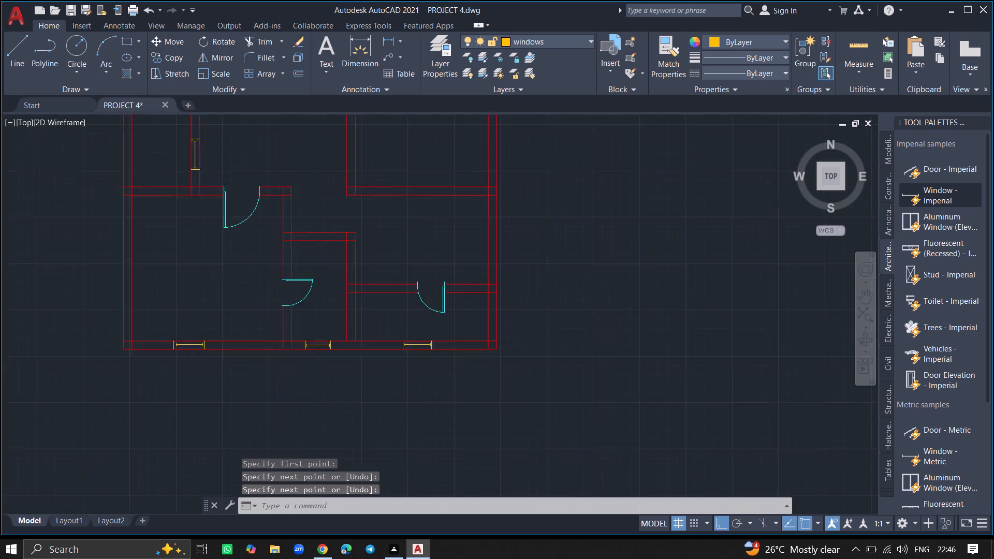
ctrl+scroll(303, 225, up, 5)
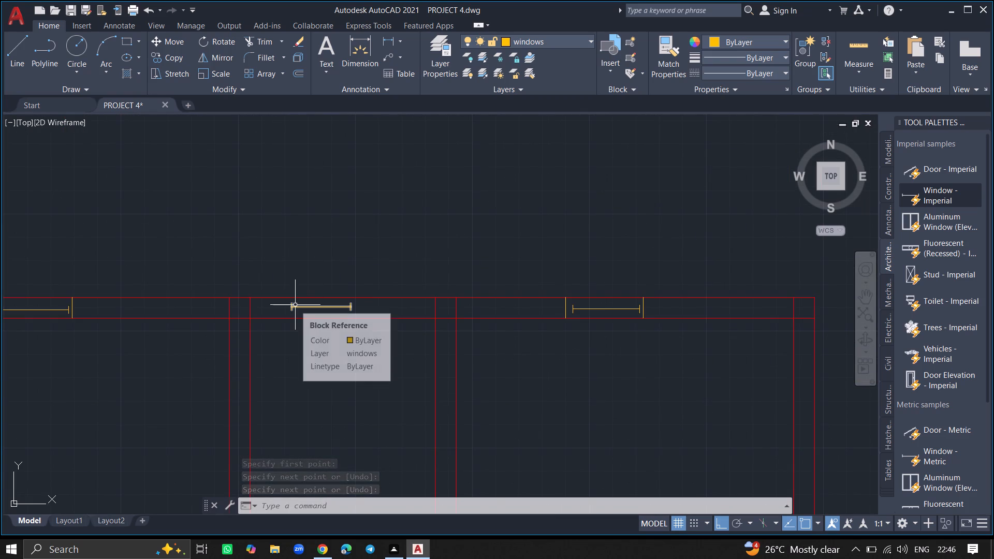
ctrl+scroll(295, 305, up, 5)
ctrl+scroll(206, 303, down, 3)
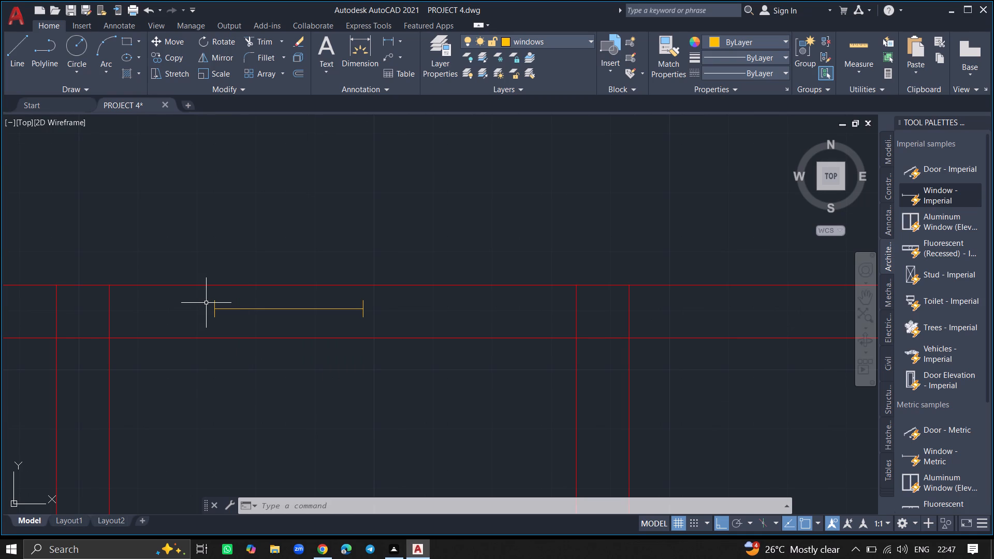
key(l)
key(Return)
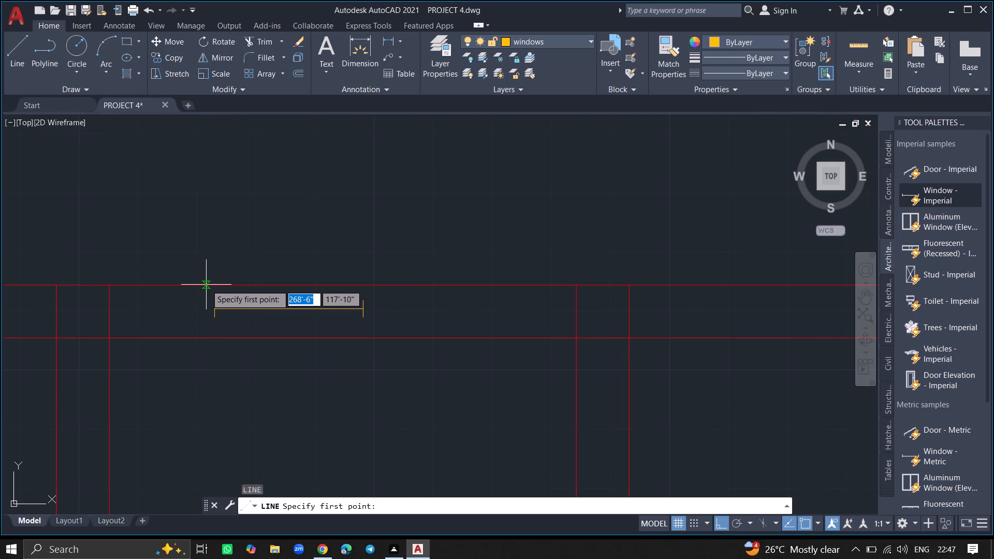
click(207, 284)
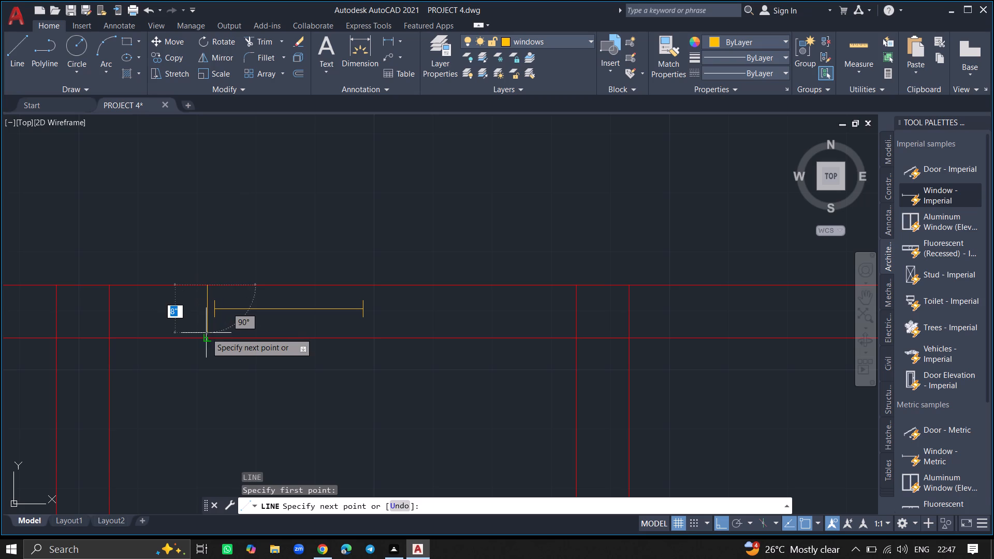
click(206, 337)
key(Return)
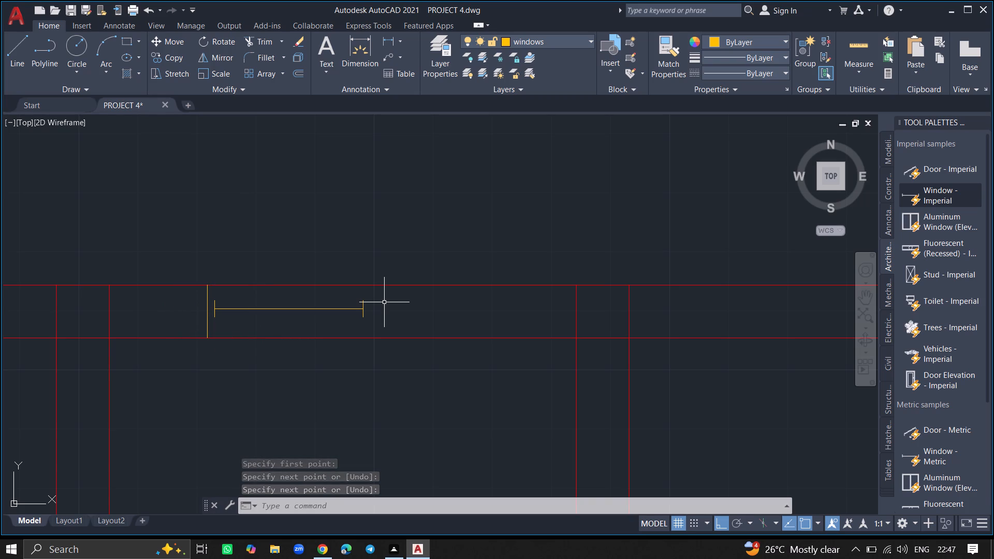
Draw a vertical line across the full top wall thickness just right of its middle window.
key(l)
key(Return)
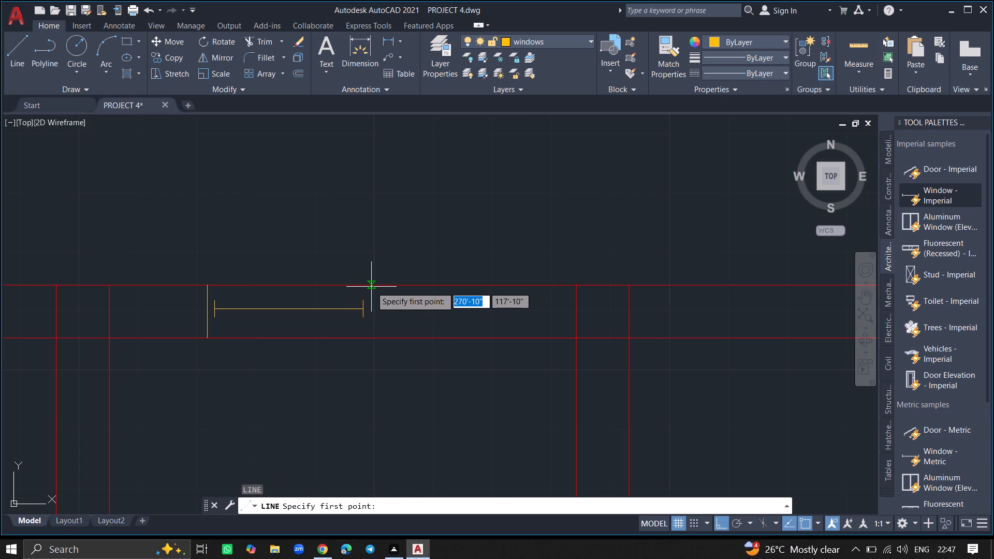
click(371, 287)
click(369, 340)
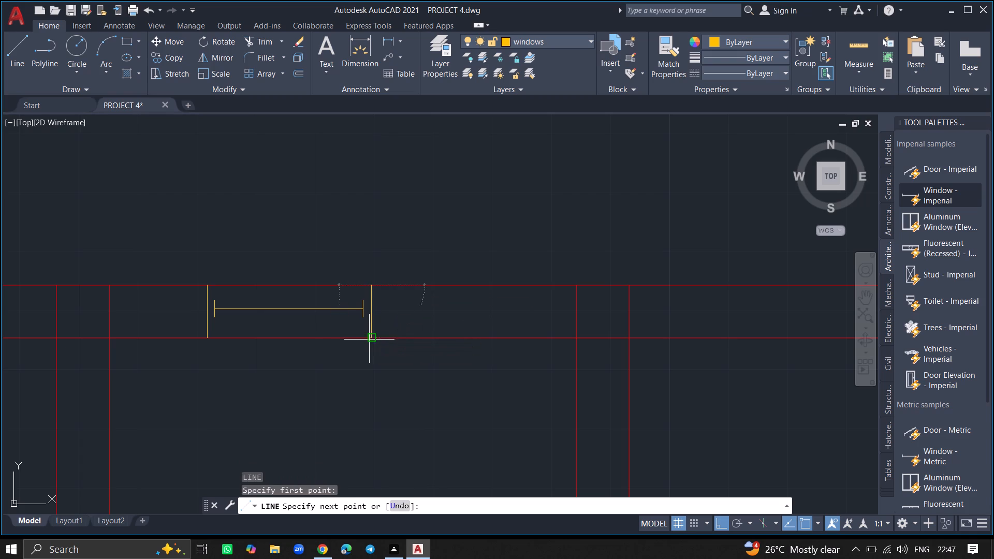
key(Return)
Make the walls layer current.
ctrl+scroll(369, 340, down, 6)
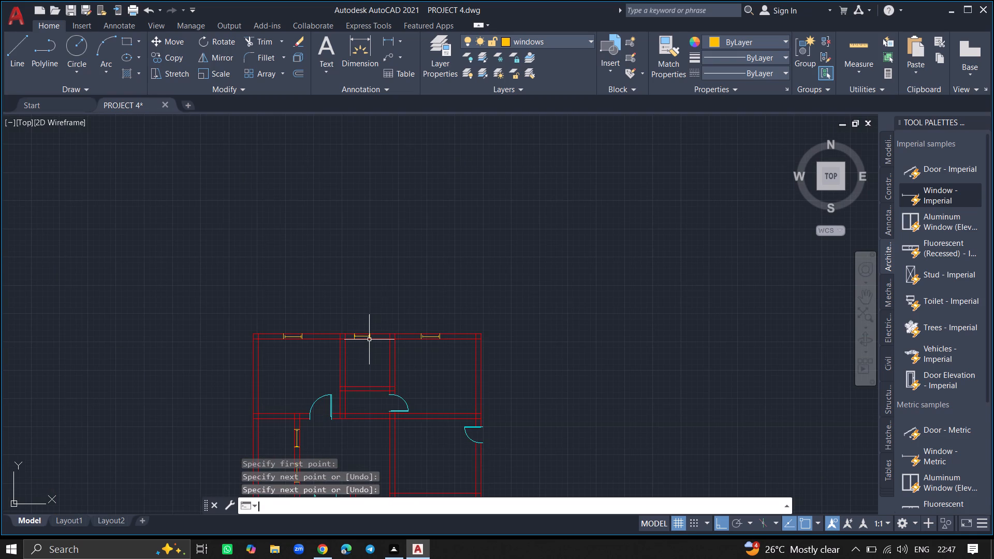
ctrl+scroll(385, 304, down, 4)
ctrl+scroll(381, 366, up, 3)
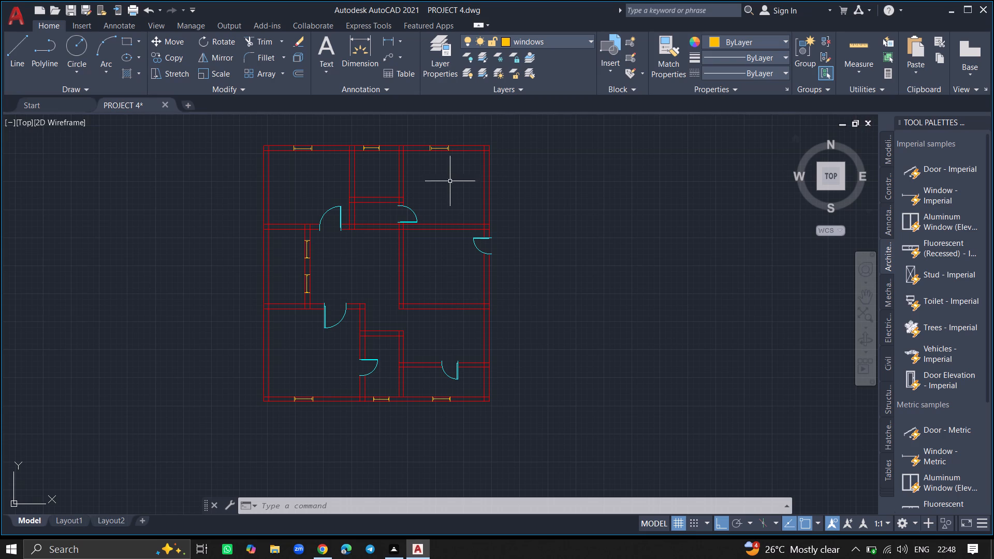
click(434, 61)
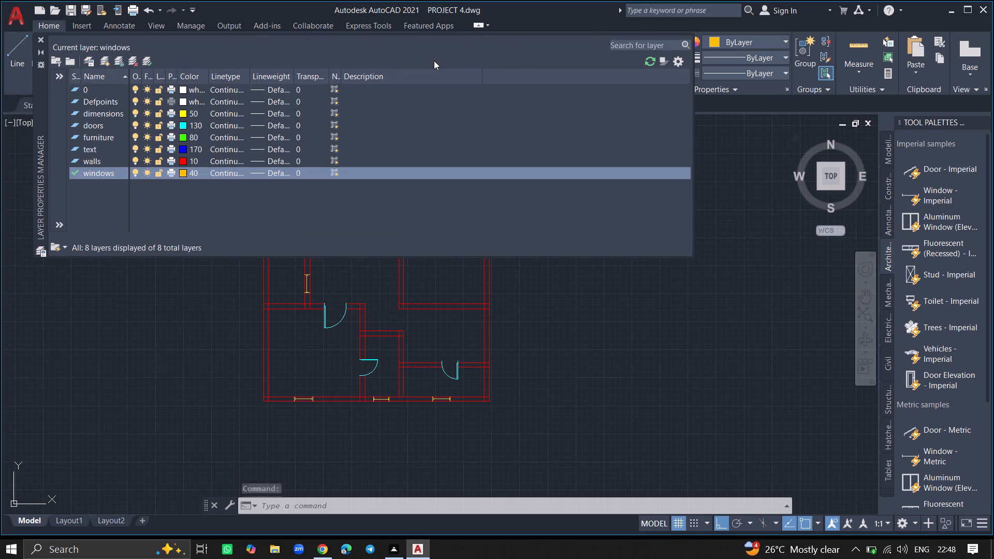
double_click(103, 162)
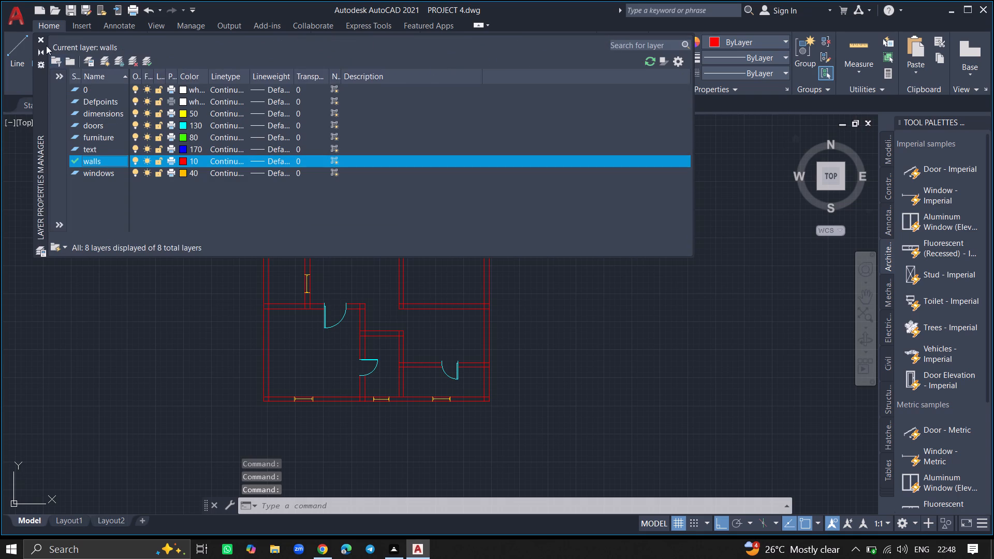
click(40, 36)
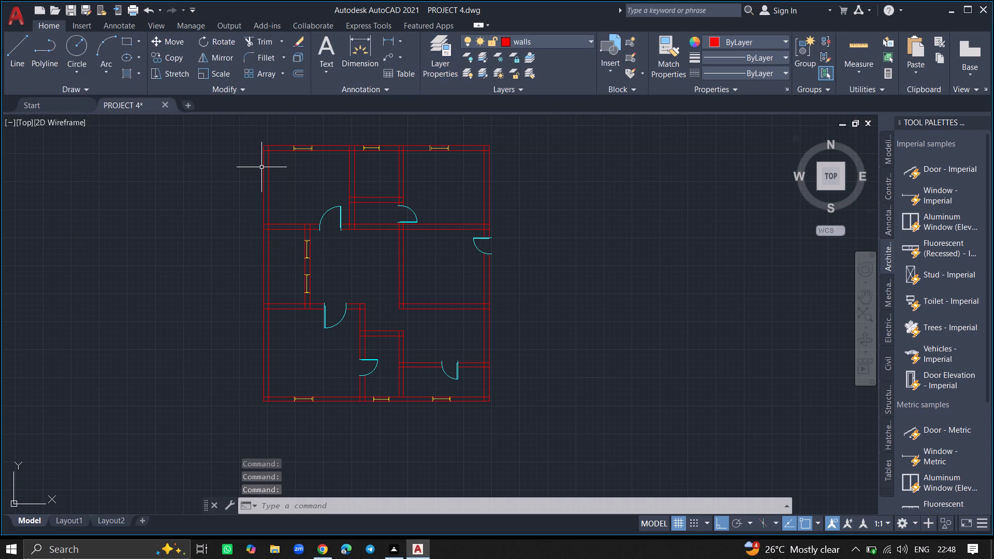
Close the tool palettes to free up the drawing area.
ctrl+scroll(261, 167, up, 1)
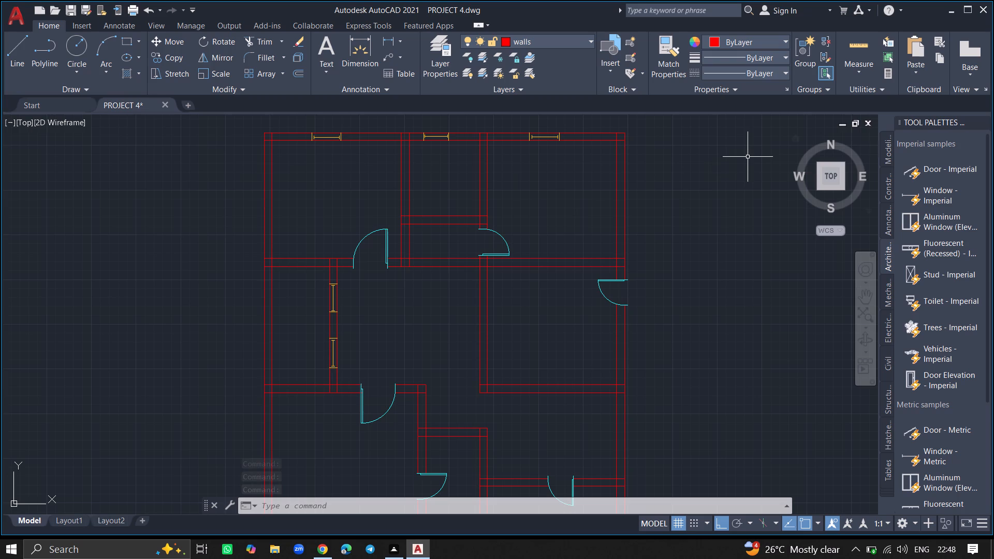
click(982, 120)
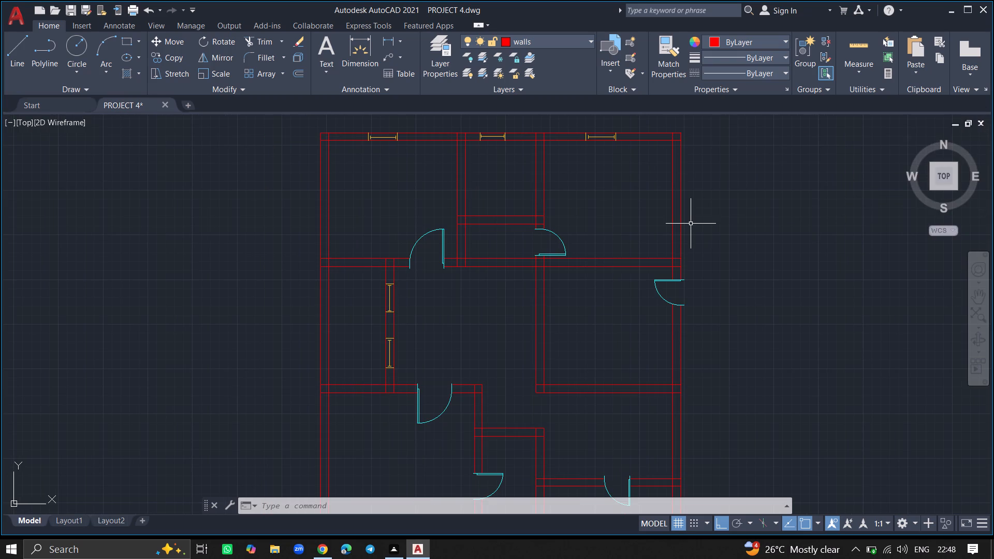
Start a SOLID hatch and fill the upper two left exterior wall sections and the upper cross wall up to its door.
text(HATCH)
key(Return)
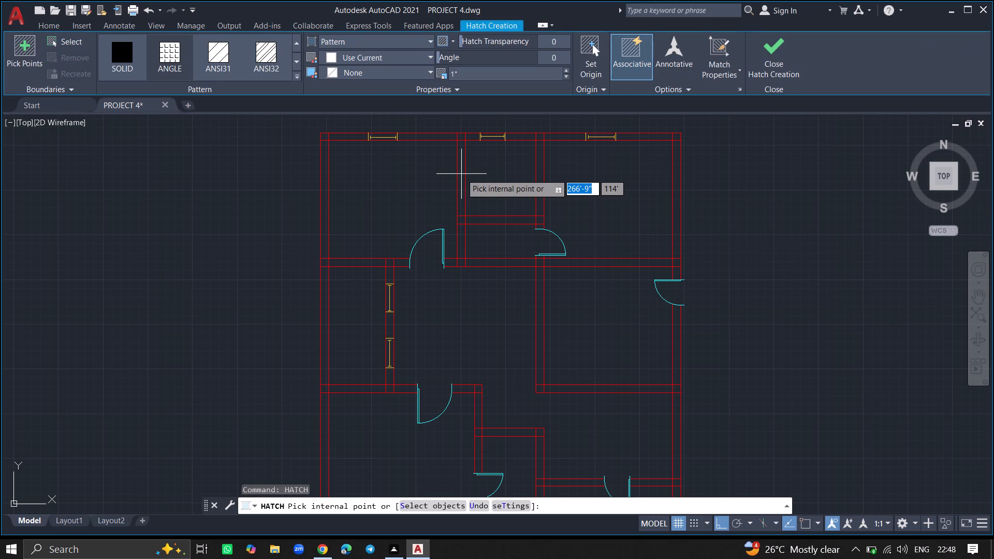
click(111, 60)
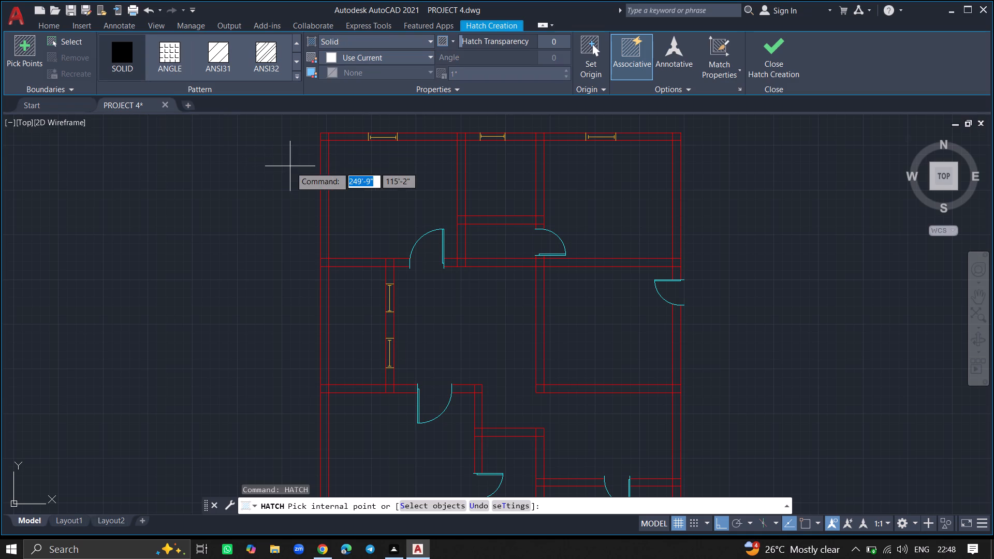
click(325, 181)
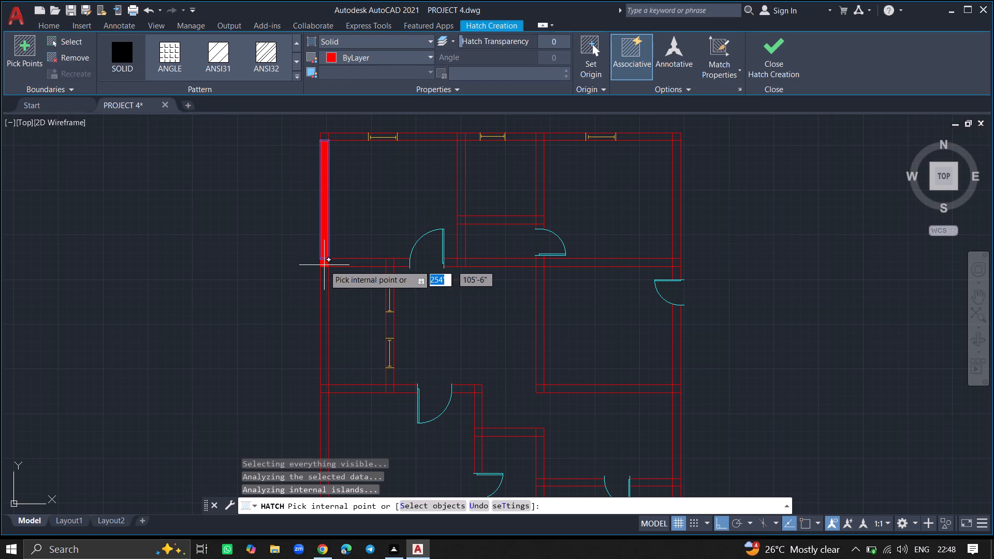
click(324, 265)
click(325, 284)
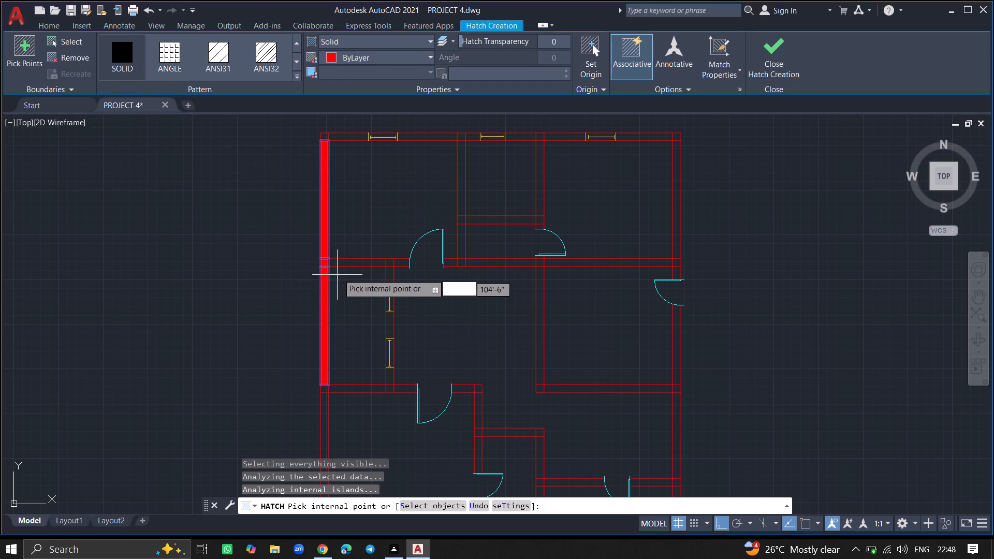
click(346, 263)
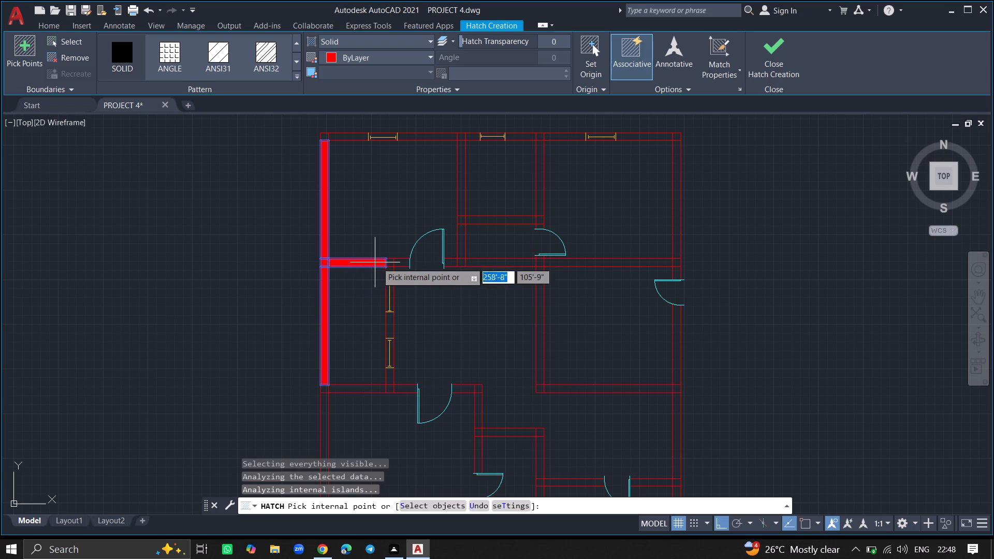
click(390, 262)
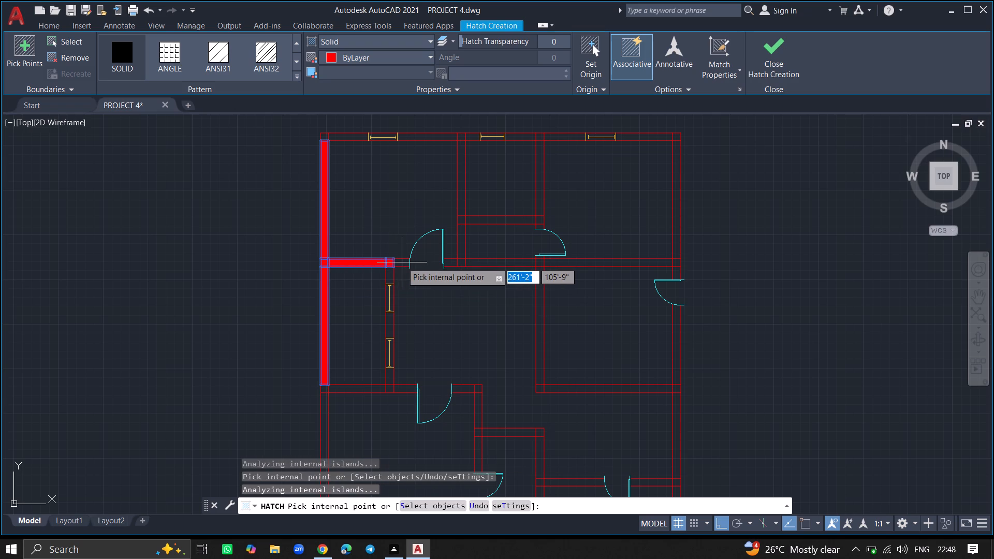
click(402, 262)
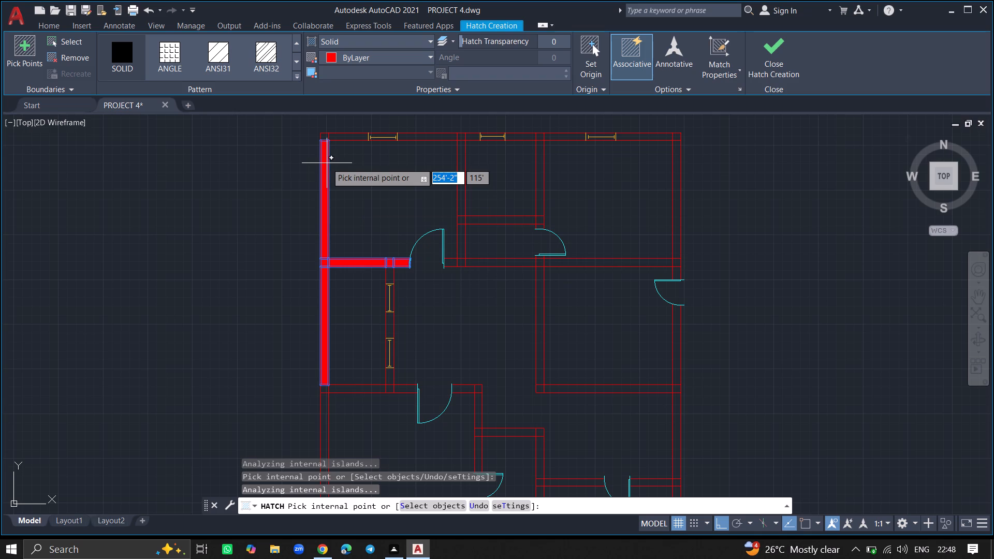
Fill the top wall from its left corner to the first partition junction, skipping the left window.
click(324, 137)
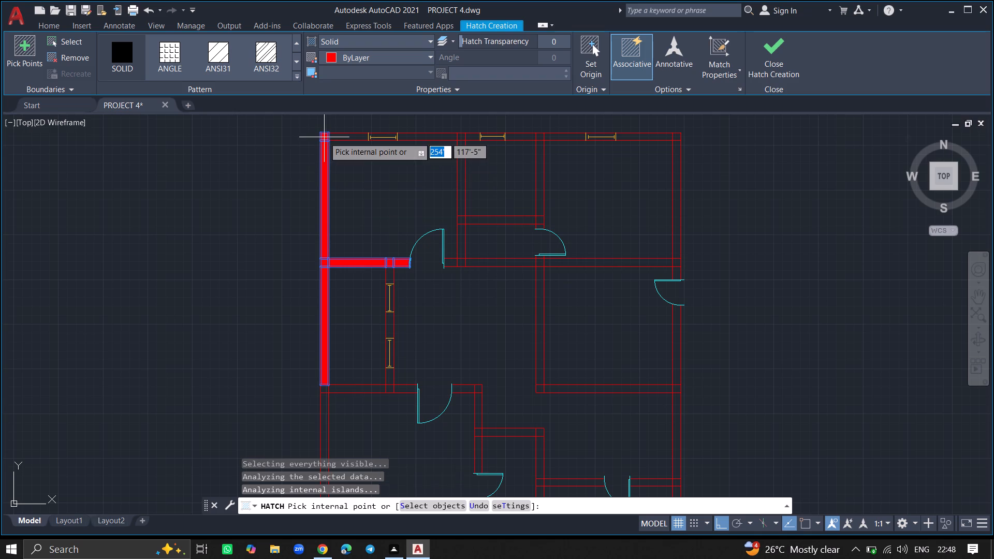
click(334, 137)
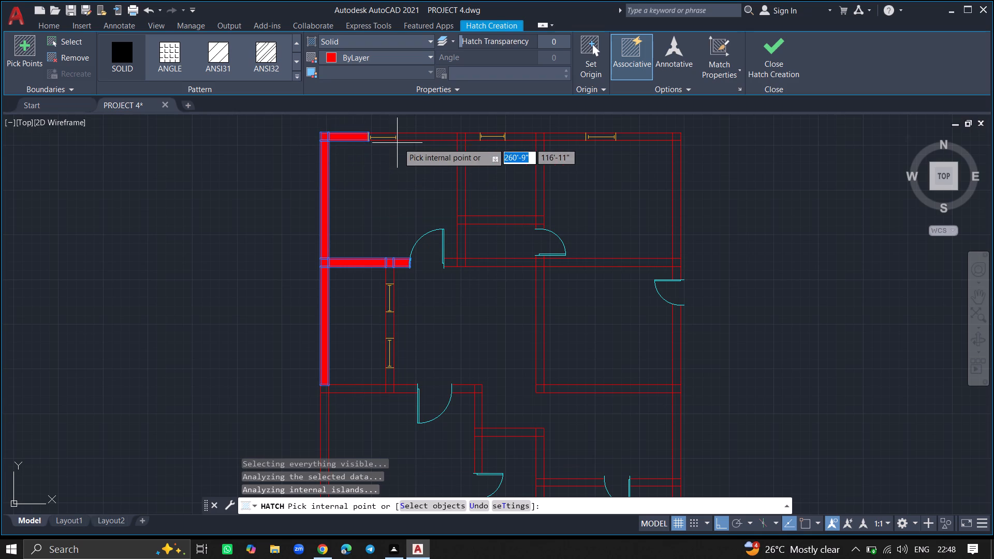
click(415, 137)
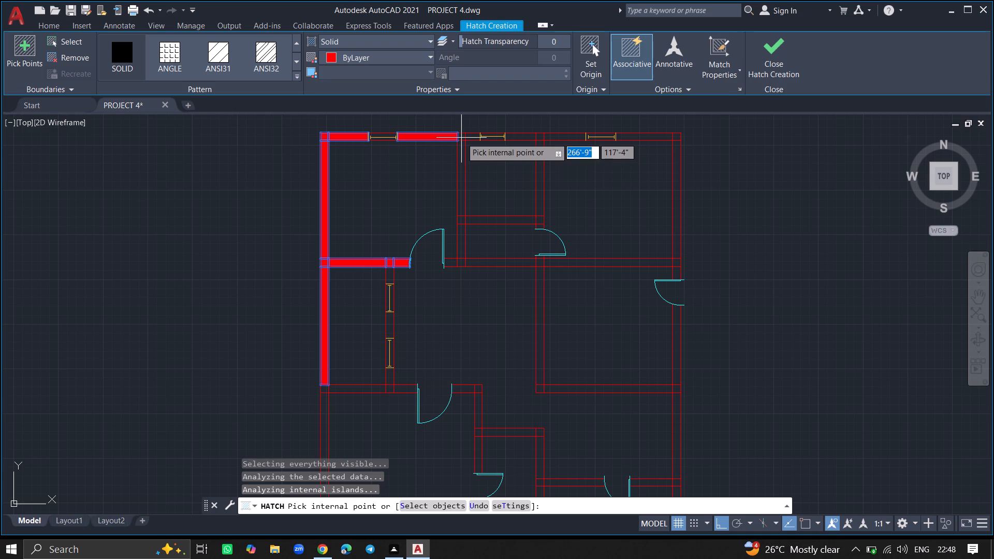
click(461, 138)
Fill the first upper partition with its junctions, the small room's lower wall, and the short cross-wall piece beside the door.
click(461, 159)
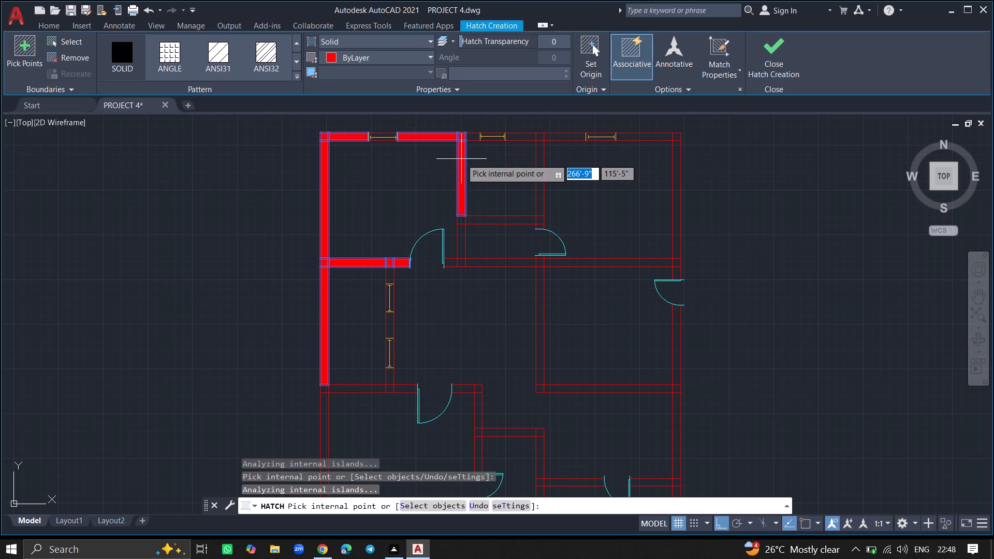
click(462, 221)
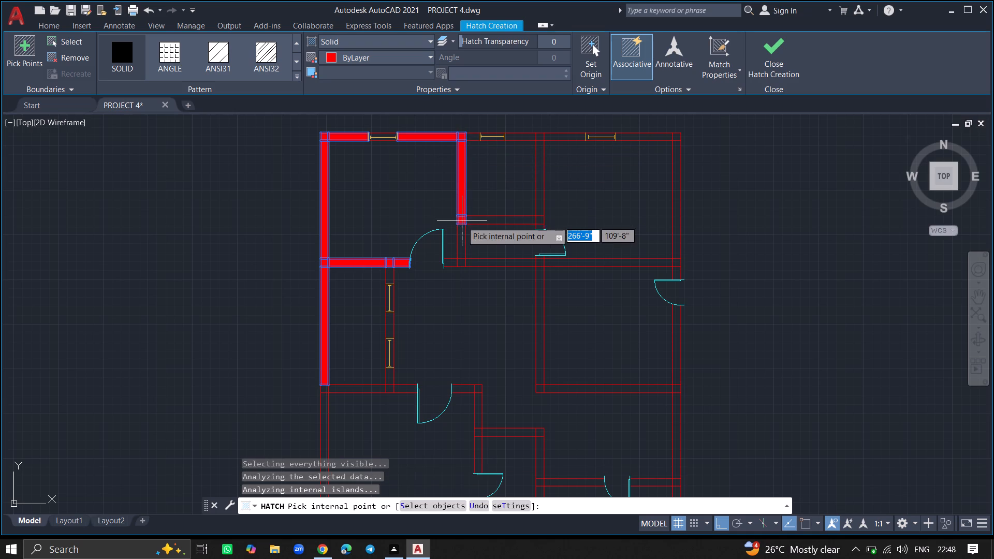
click(462, 236)
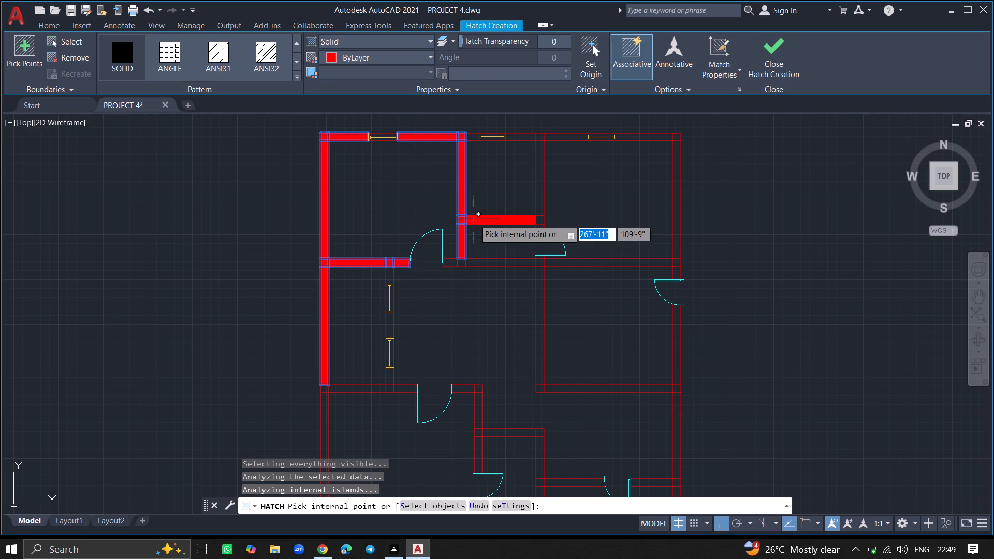
click(474, 219)
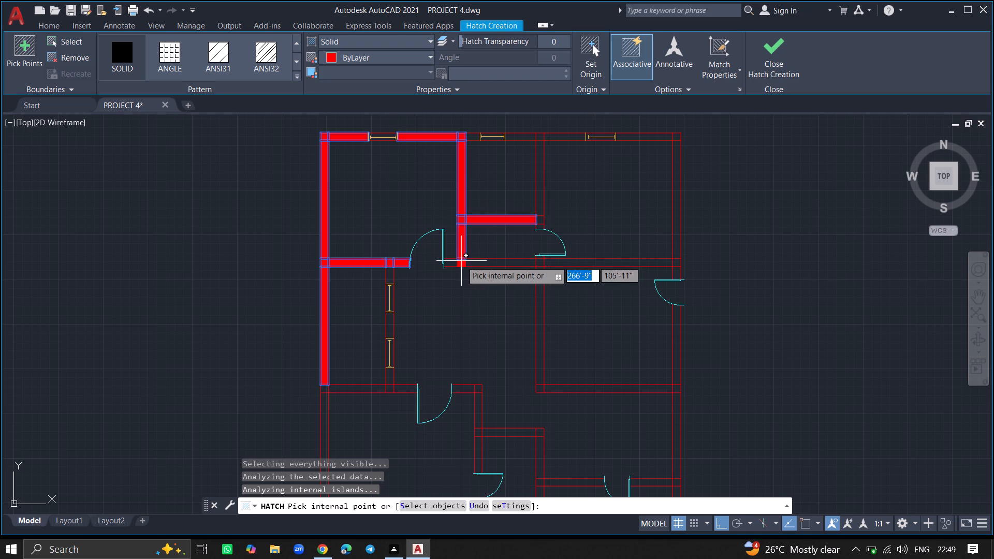
click(461, 261)
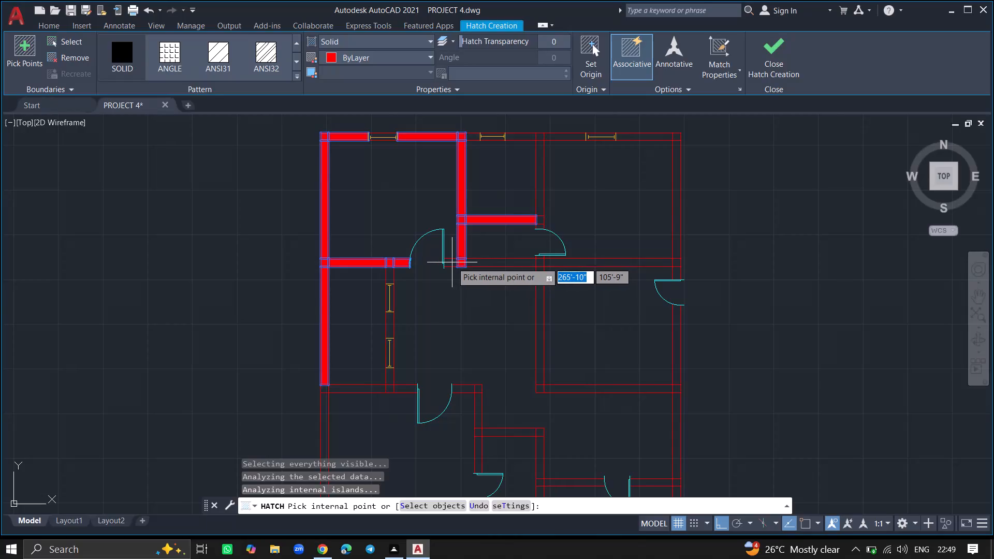
click(452, 262)
Fill the small top room's right partition, its top junction, and the top wall on both sides of the middle window.
click(537, 196)
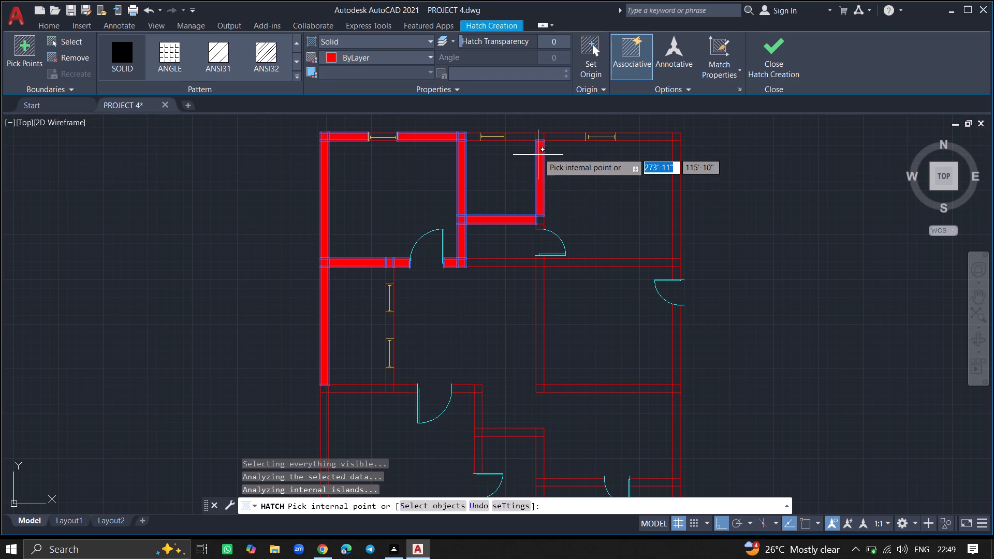
click(538, 137)
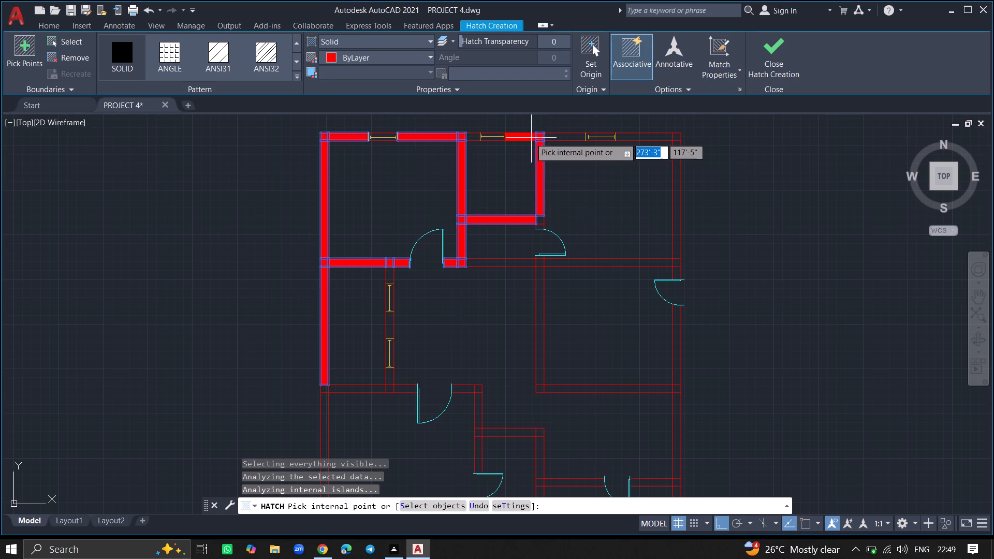
click(528, 138)
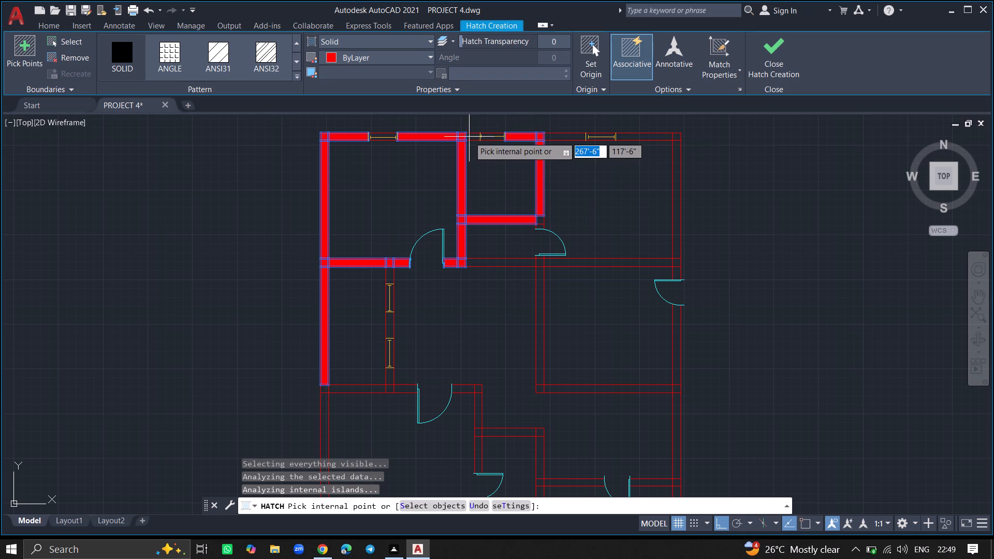
click(469, 137)
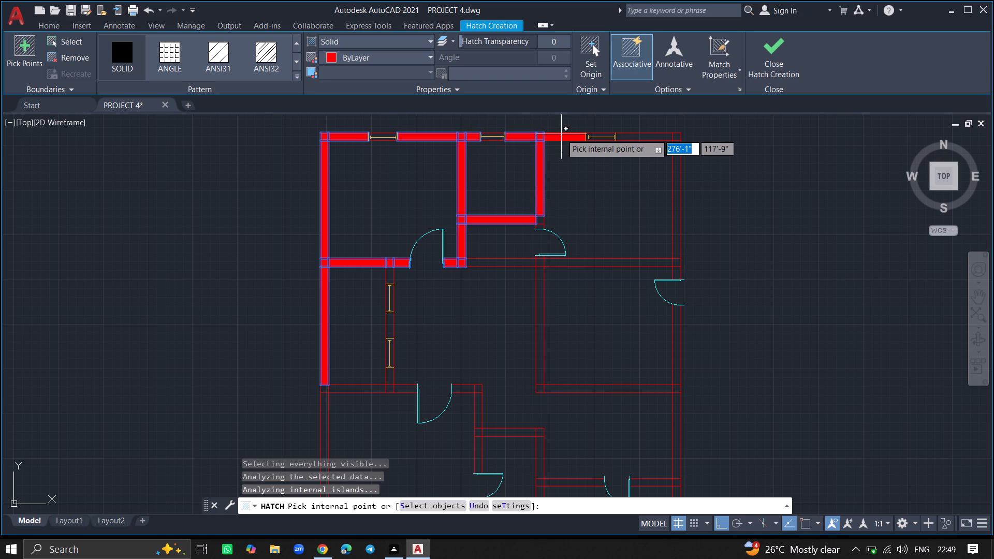
Fill the walls around the top-right room: top wall beside the right window, corner, cross wall, and right wall down to the exterior door.
click(561, 135)
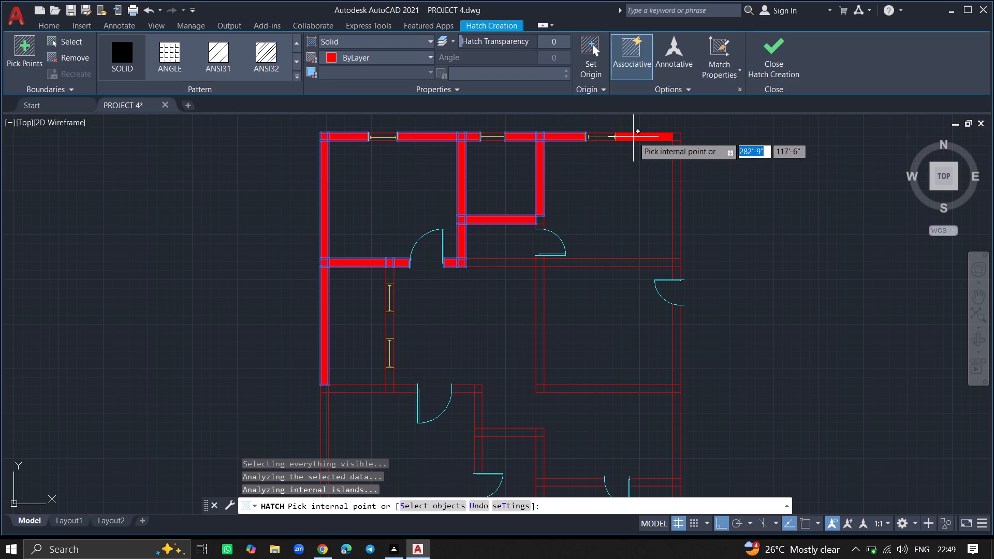
click(633, 137)
click(679, 138)
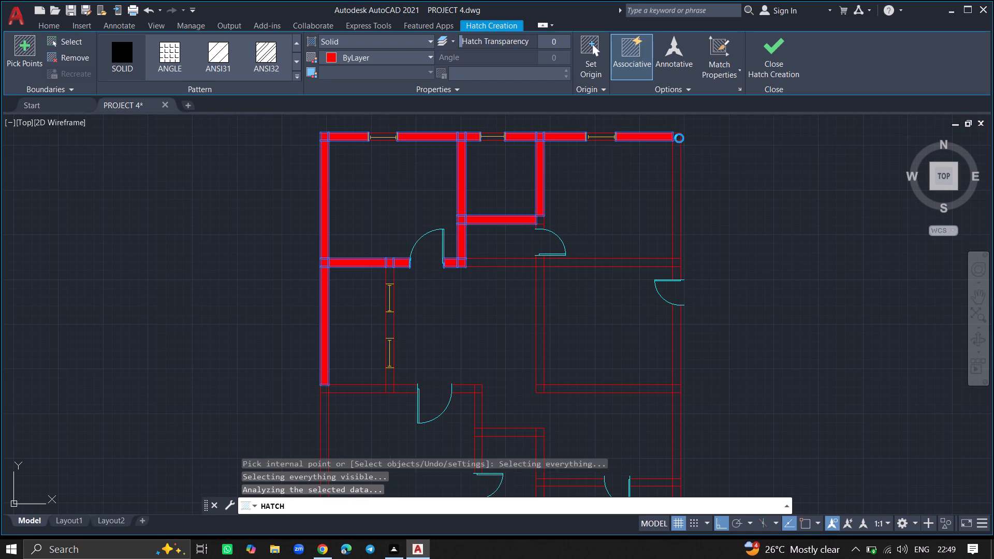
click(677, 156)
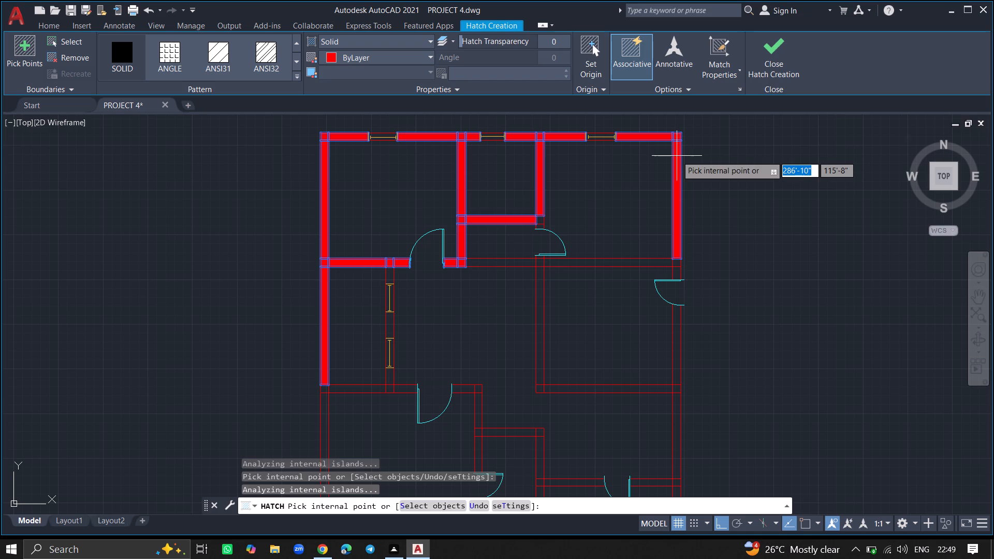
click(642, 263)
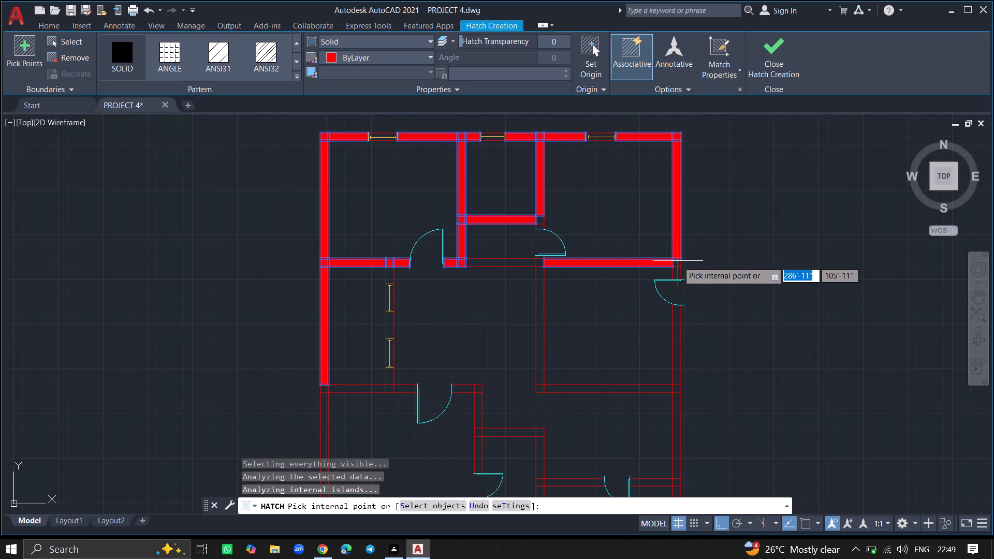
click(677, 263)
click(677, 271)
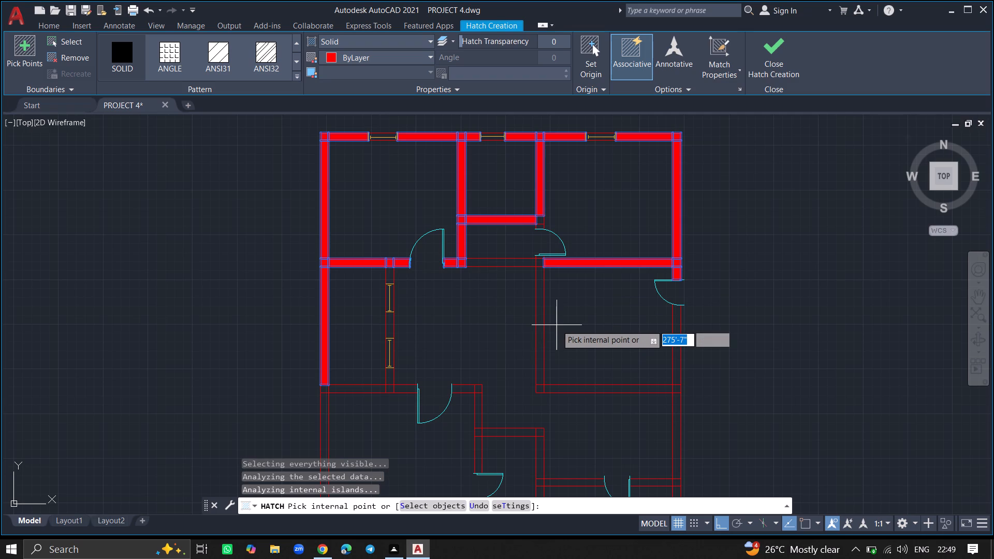
Fill the central partition below the top-right room, including its cross-wall junction and the short stub at the door.
ctrl+scroll(557, 325, up, 3)
click(509, 338)
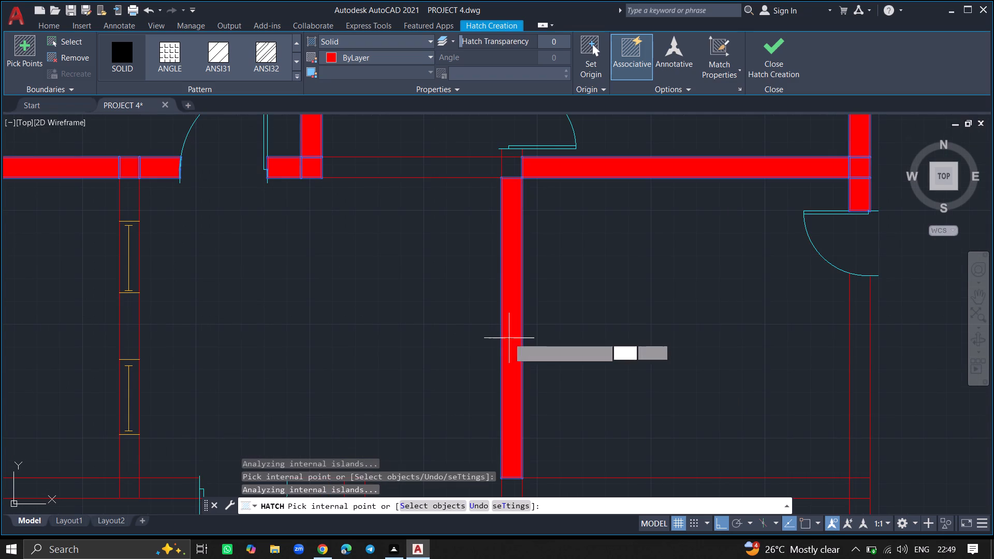
click(508, 171)
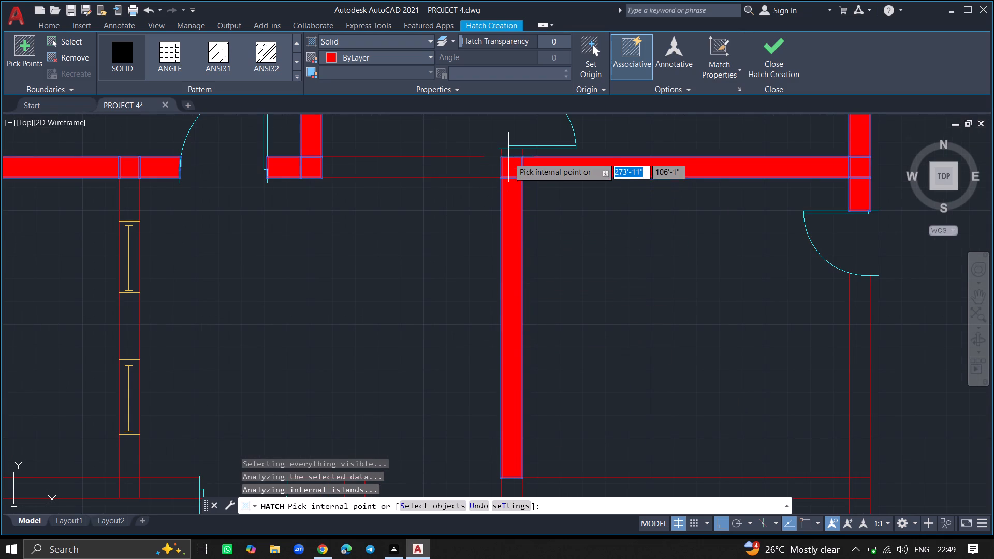
click(509, 154)
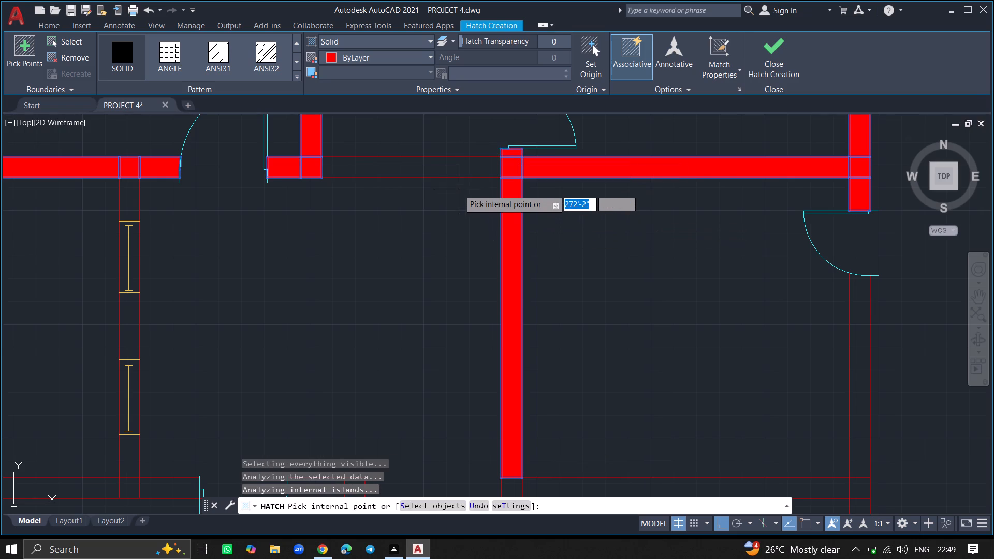
Fill the two-window partition's wall pieces, its lower junction, and the adjoining cross-wall section up to the door, leaving the windows unfilled.
ctrl+scroll(459, 189, down, 5)
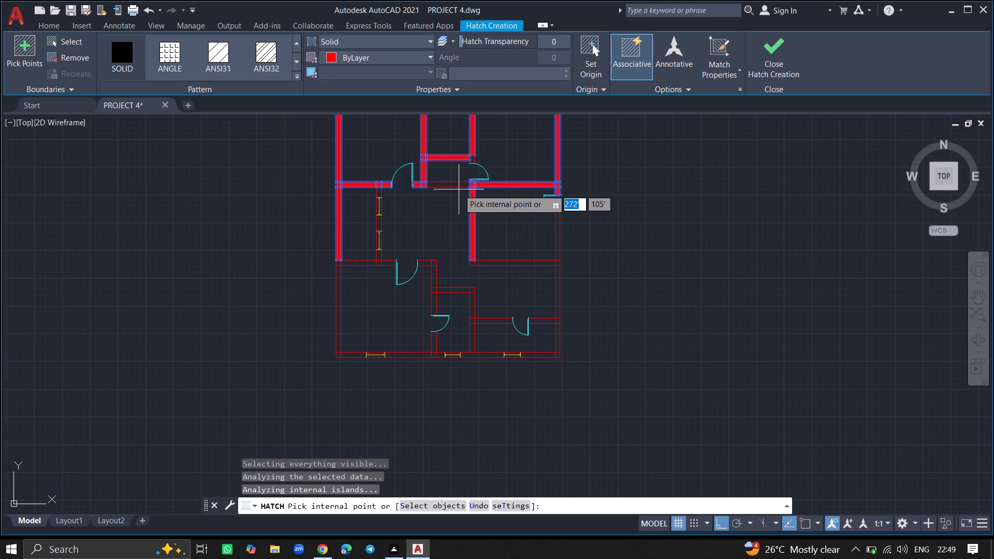
ctrl+scroll(381, 226, up, 2)
click(371, 226)
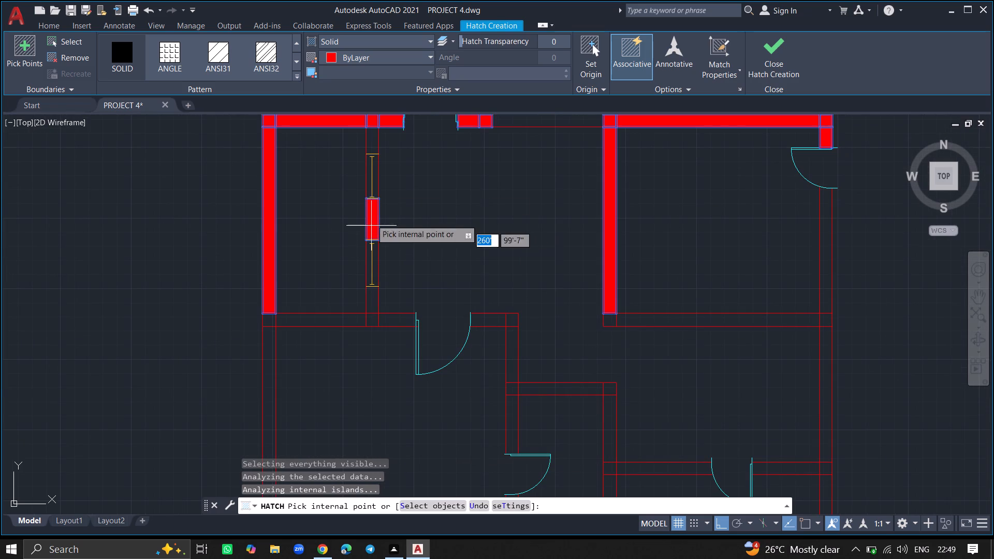
click(373, 143)
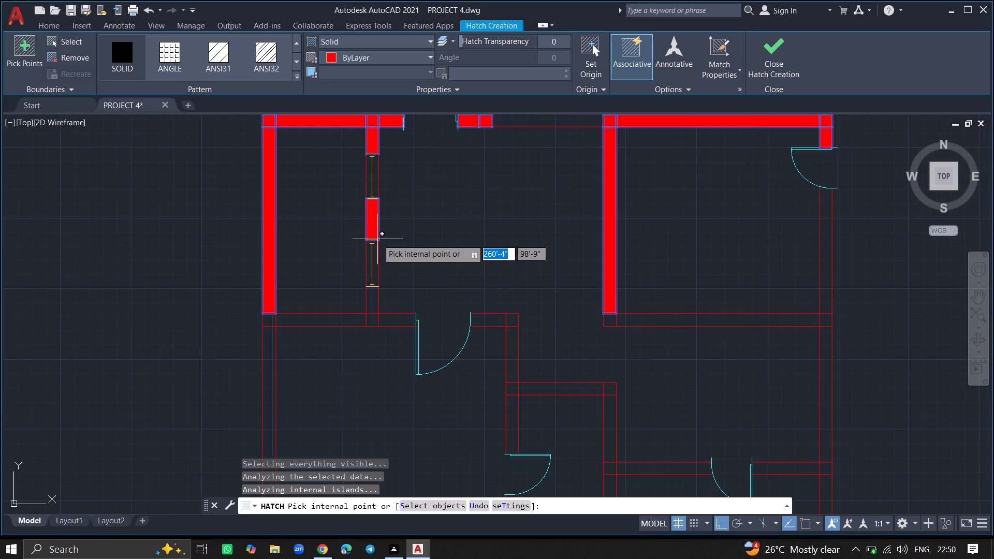
click(370, 303)
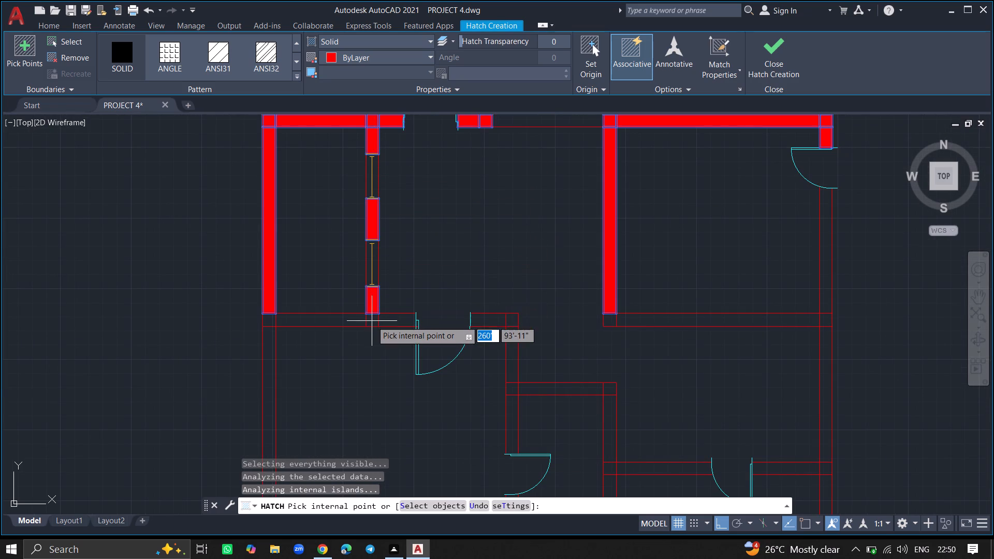
click(372, 321)
click(395, 323)
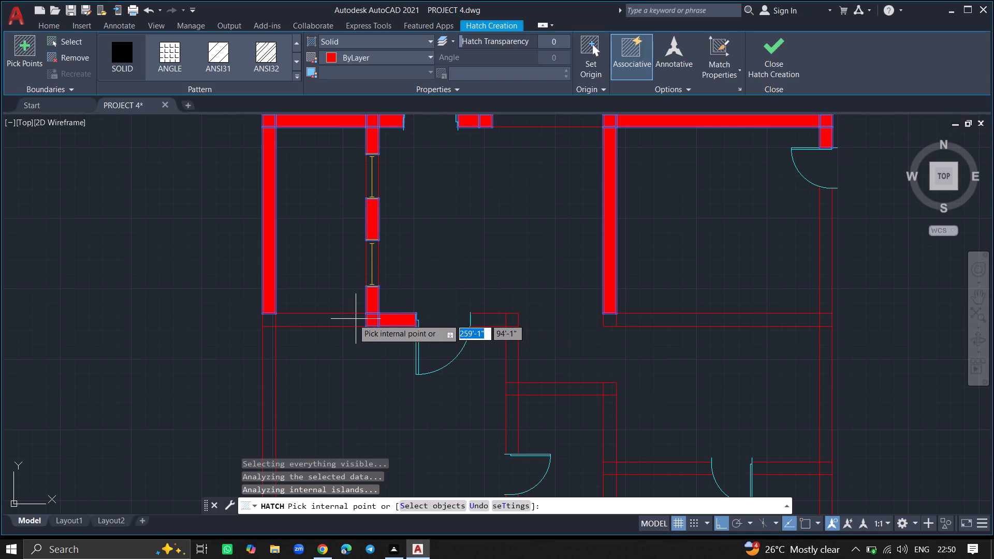
Fill the bottom-left room's remaining cross wall, its left wall with both corner junctions, and the bottom wall up to the left window.
click(350, 321)
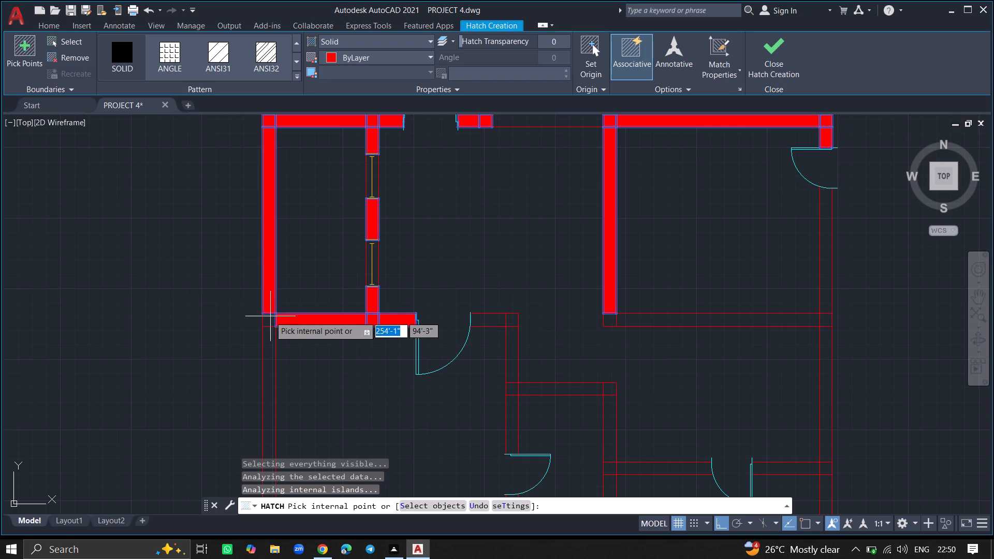
click(267, 320)
click(269, 357)
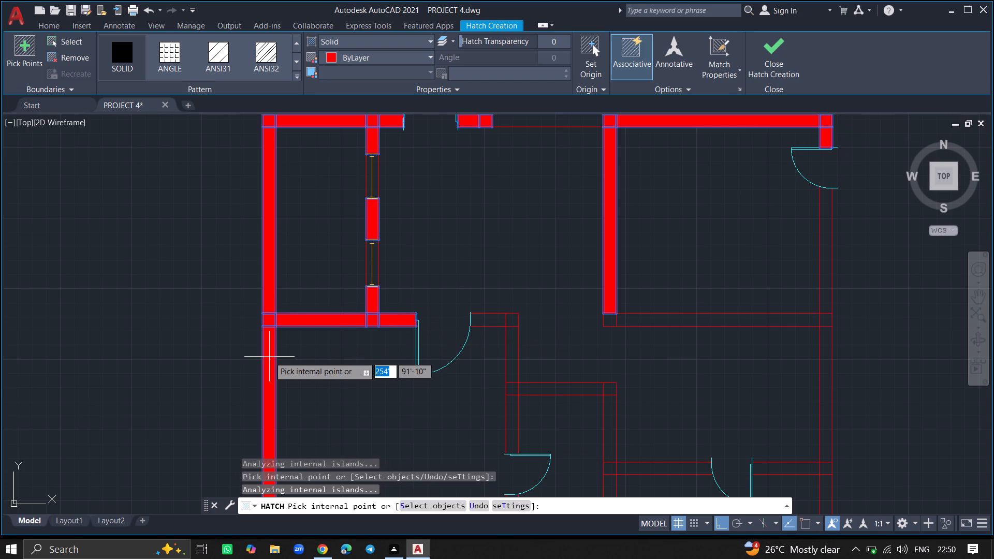
ctrl+scroll(269, 357, down, 3)
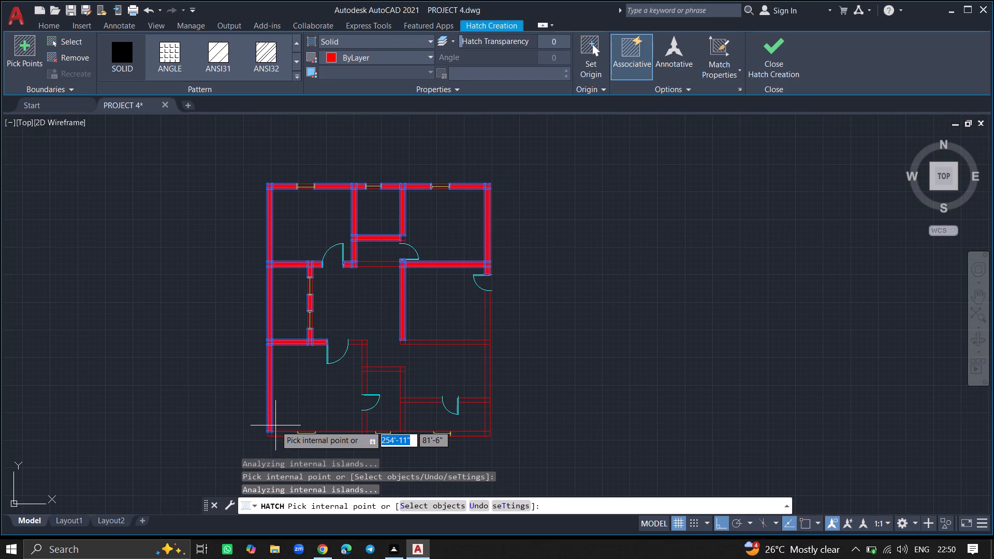
ctrl+scroll(275, 453, up, 3)
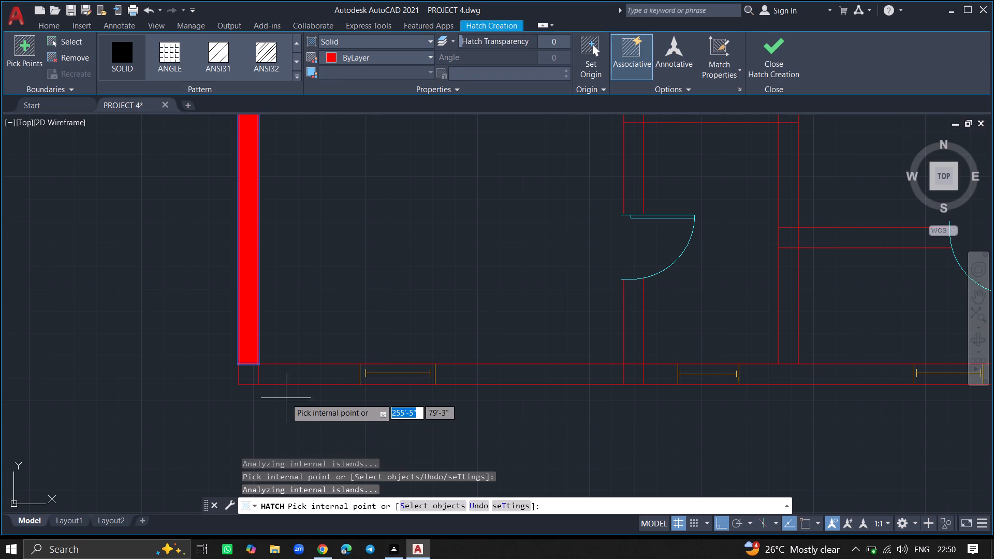
click(286, 378)
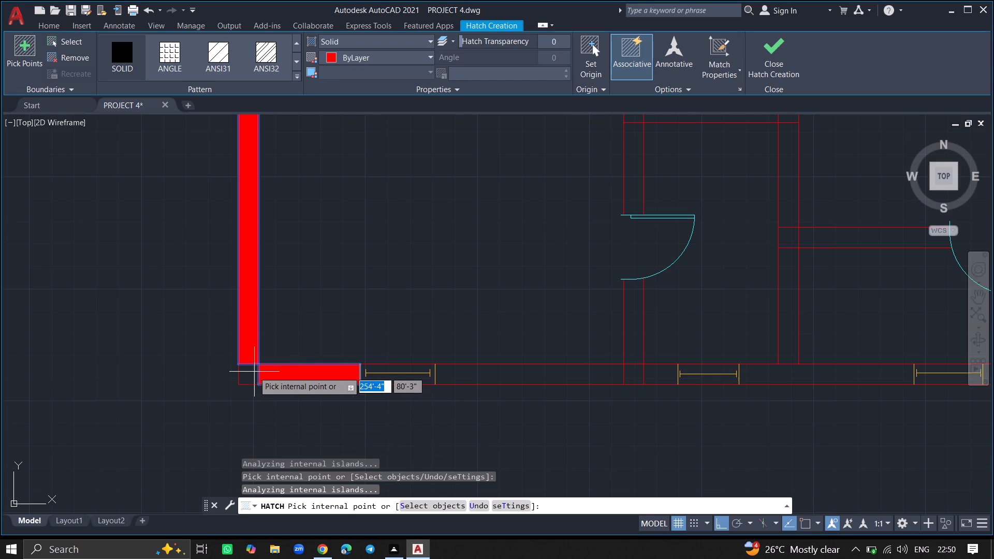
click(247, 372)
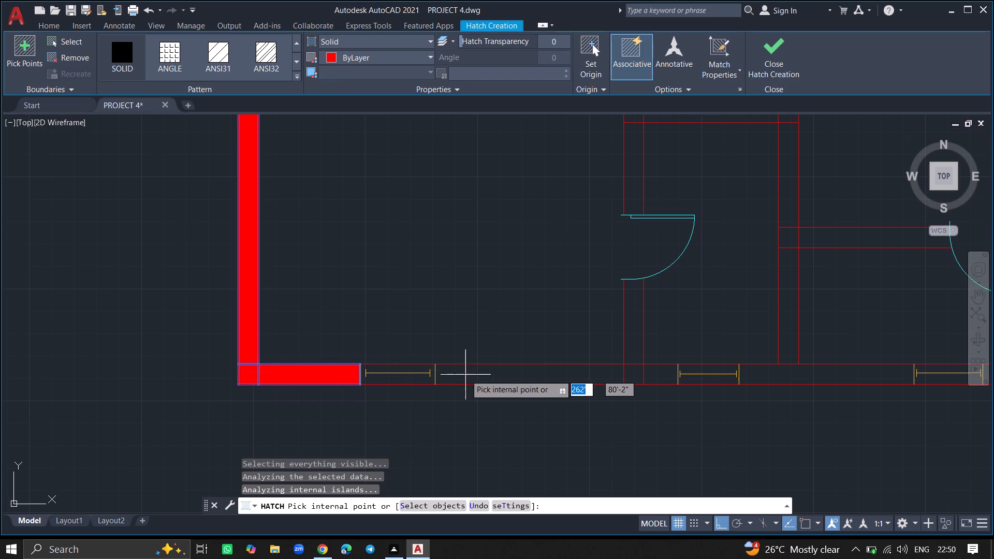
Fill the bottom wall from the left window to the right window, including the partition stub below the door, leaving the middle window unfilled.
click(471, 375)
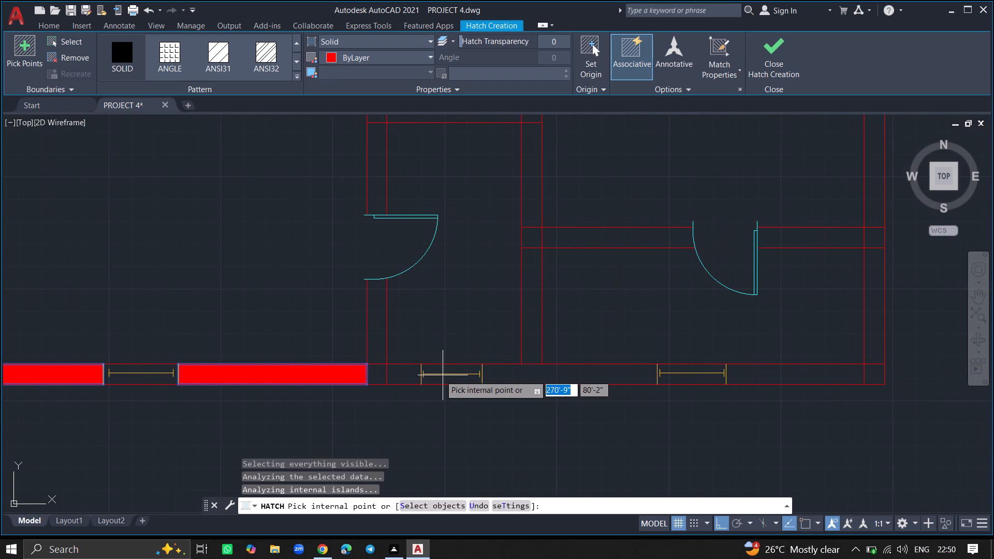
click(374, 373)
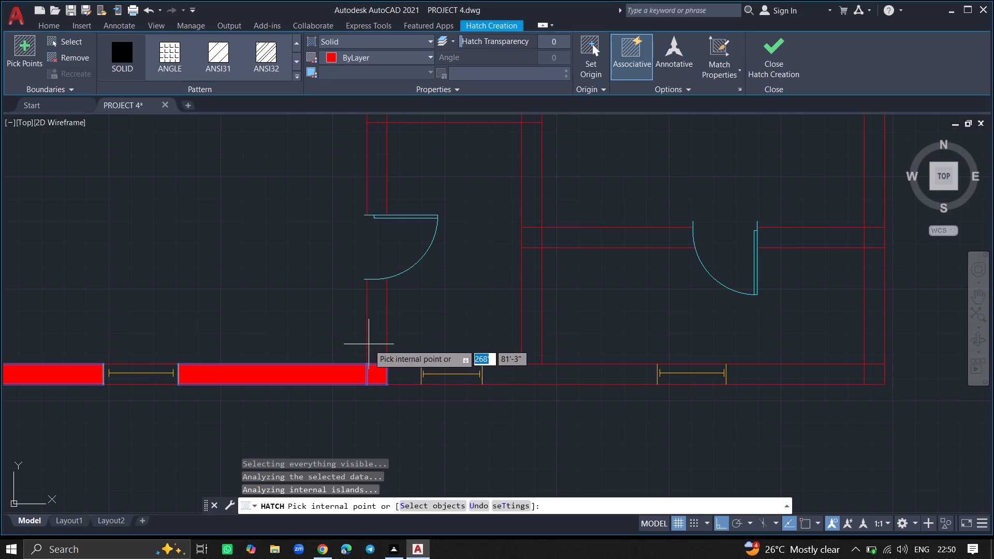
click(369, 344)
click(395, 373)
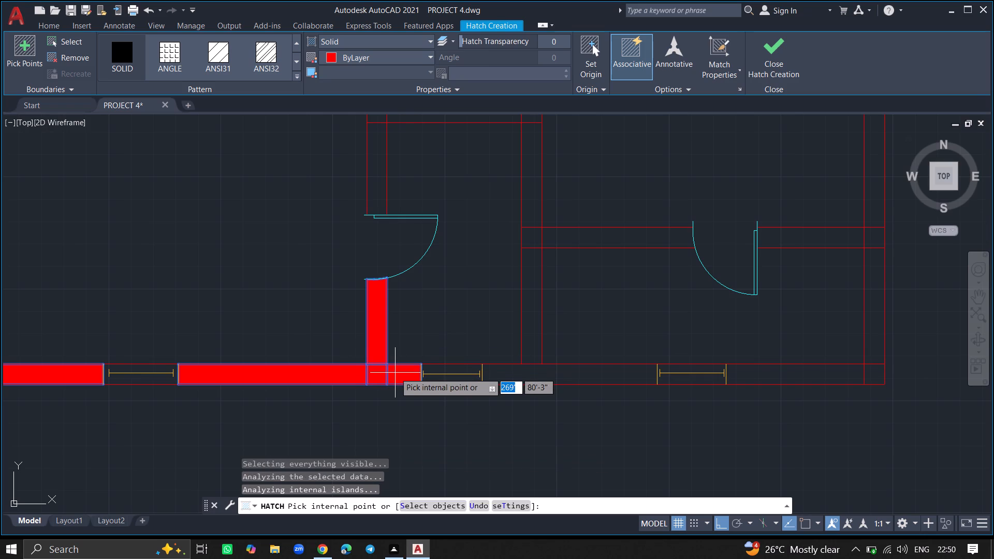
click(520, 374)
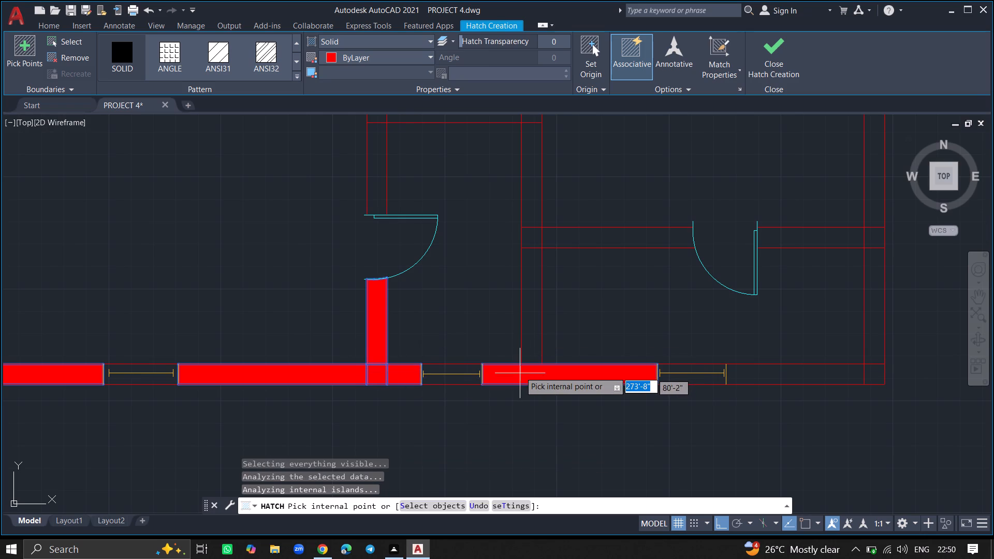
Fill the small bottom room's right partition along its full length, including its junction with the bottom-right room's cross wall.
click(532, 351)
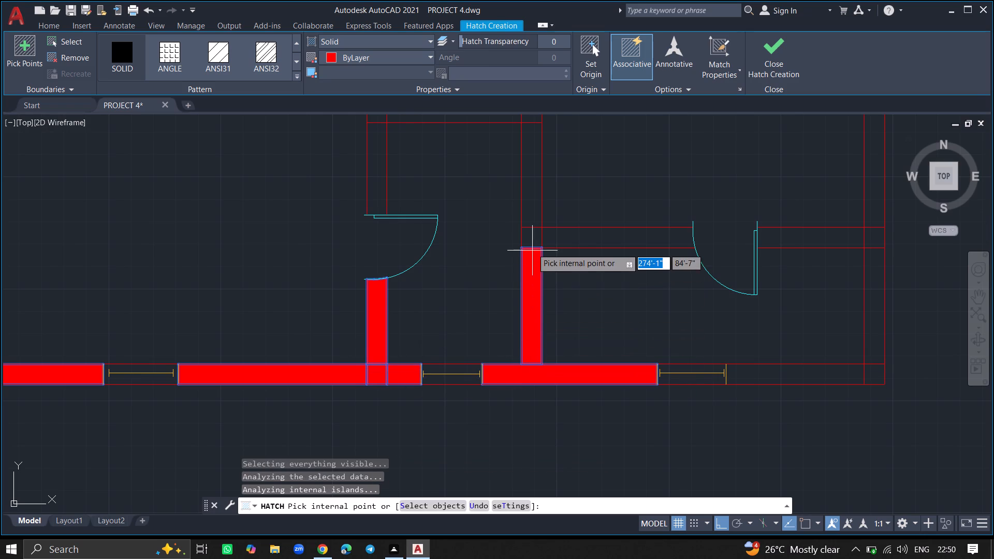
click(532, 236)
click(528, 202)
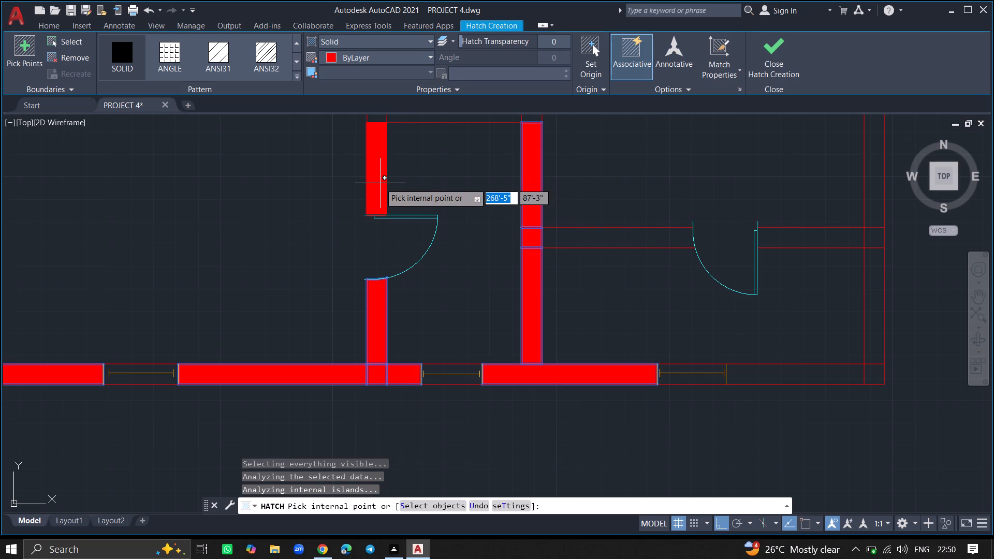
Fill the partition above the small bottom room's door, that room's top wall with both junctions, and the upper cross-wall piece with its corner.
ctrl+scroll(410, 201, down, 2)
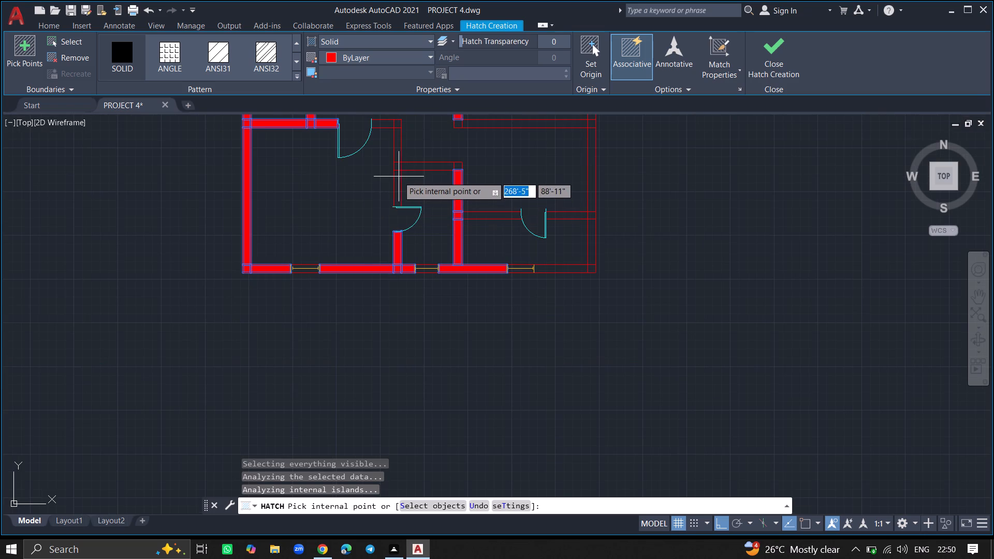
click(398, 175)
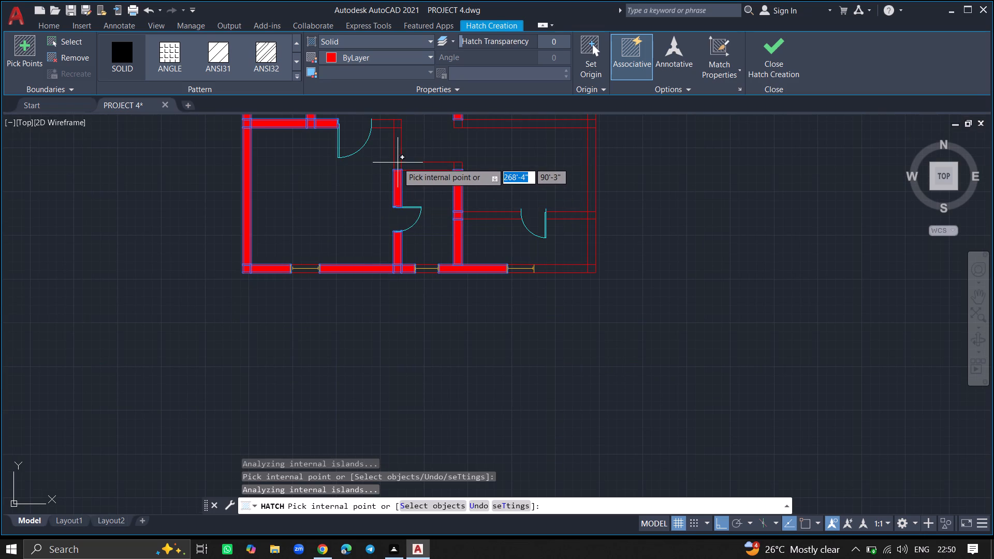
click(398, 163)
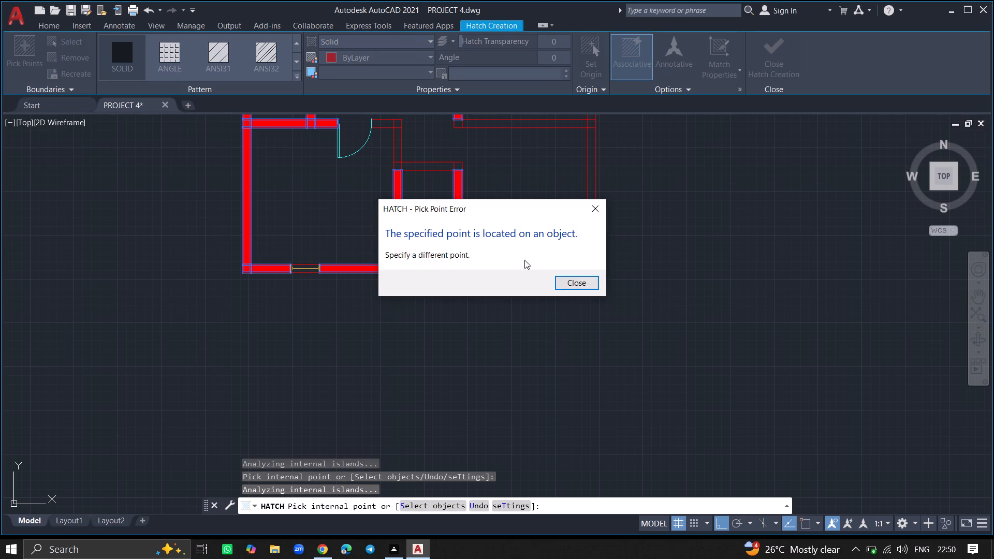
click(564, 283)
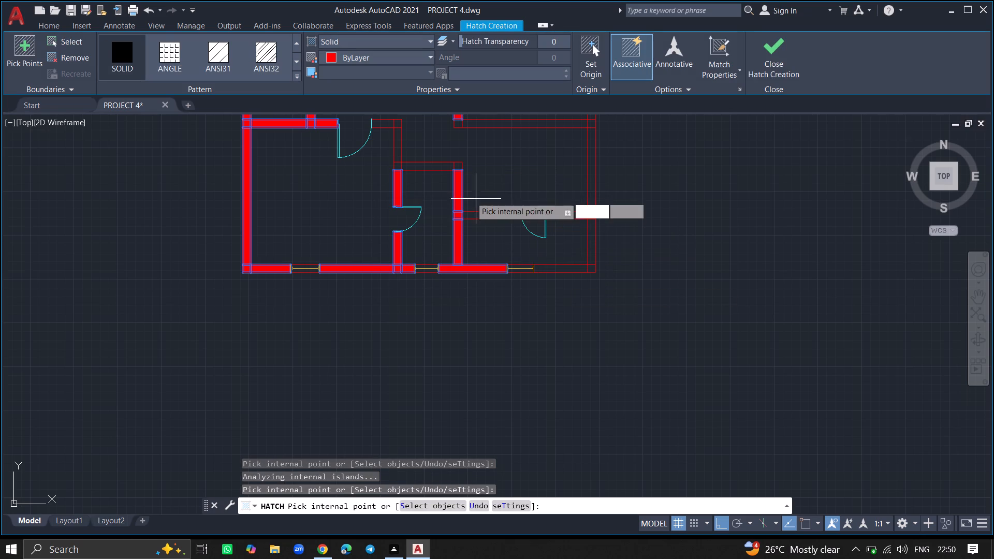
click(397, 139)
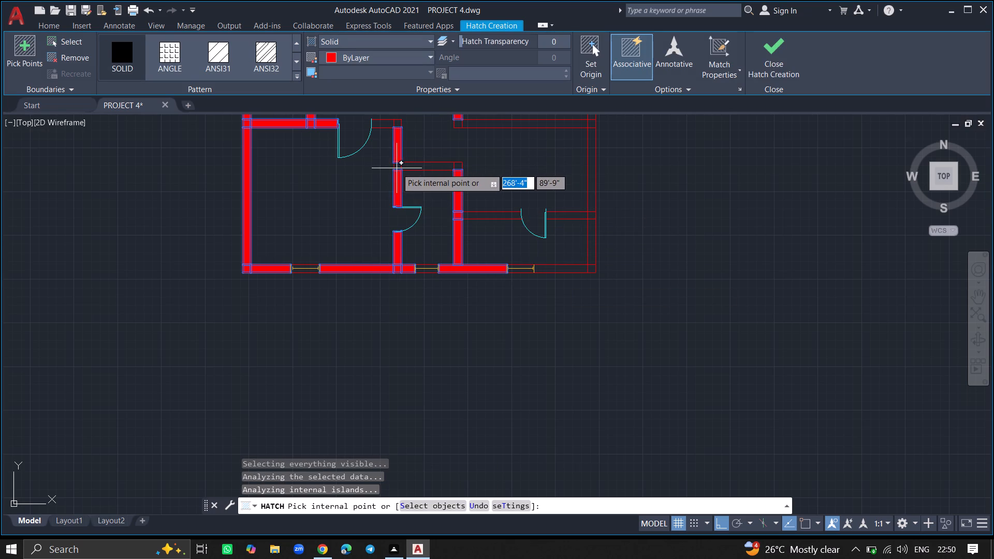
click(396, 168)
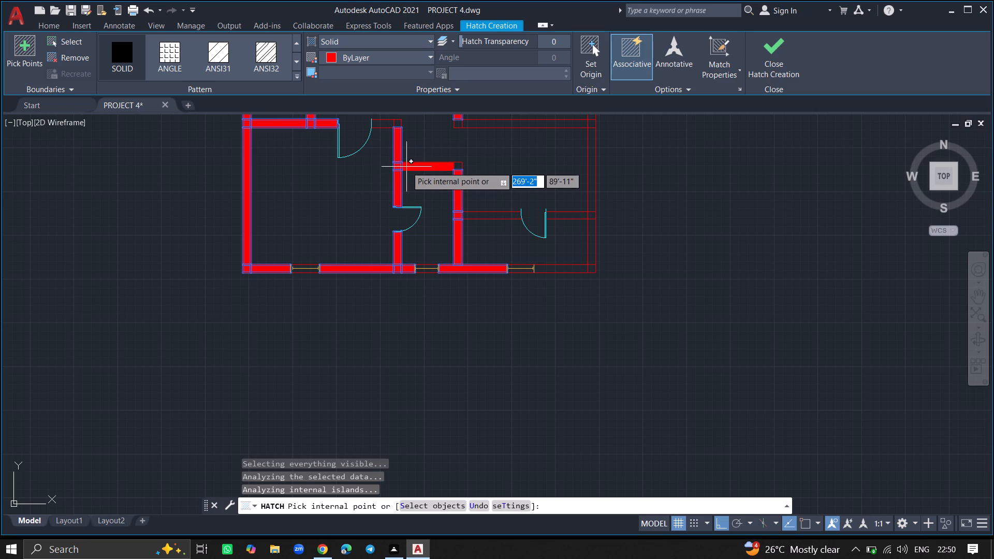
click(406, 167)
click(456, 168)
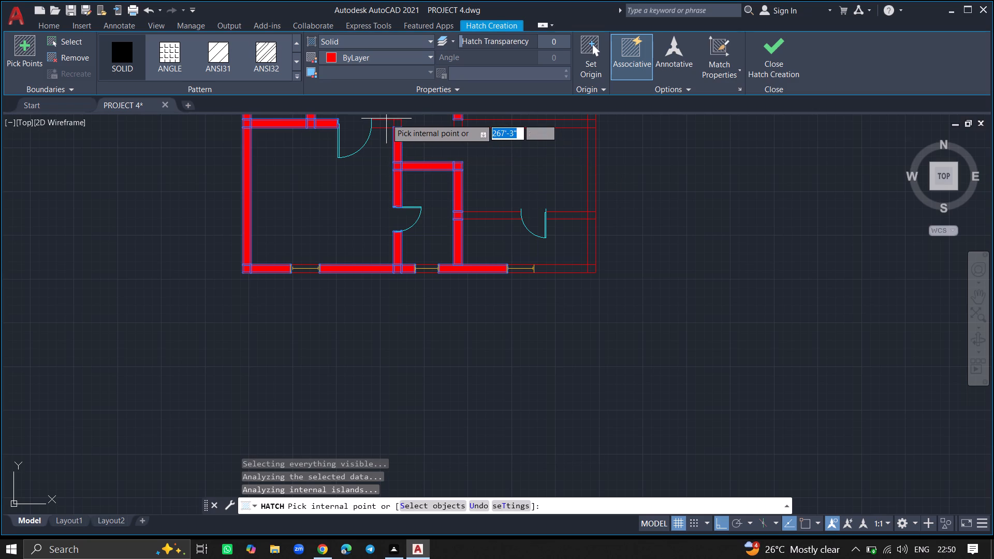
ctrl+scroll(386, 119, up, 4)
click(364, 164)
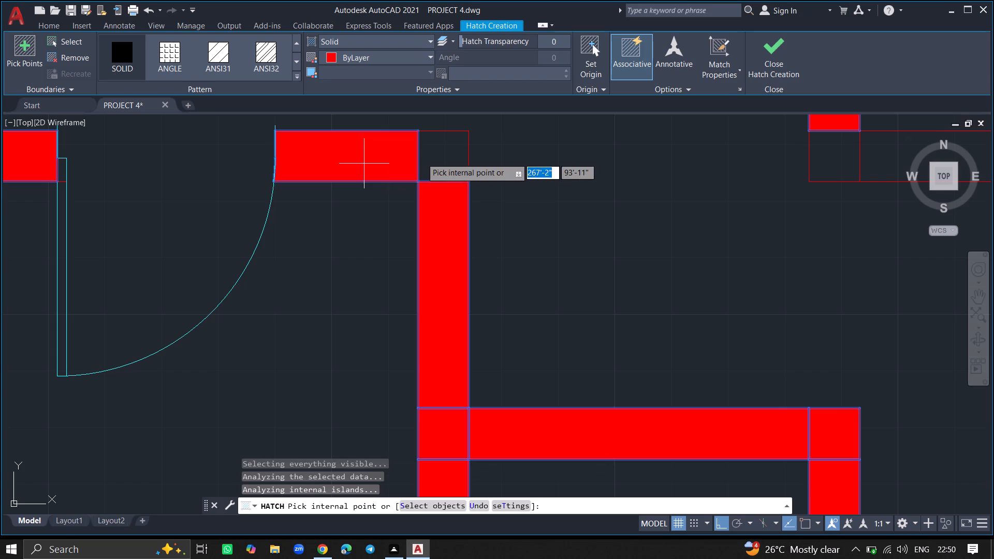
click(422, 158)
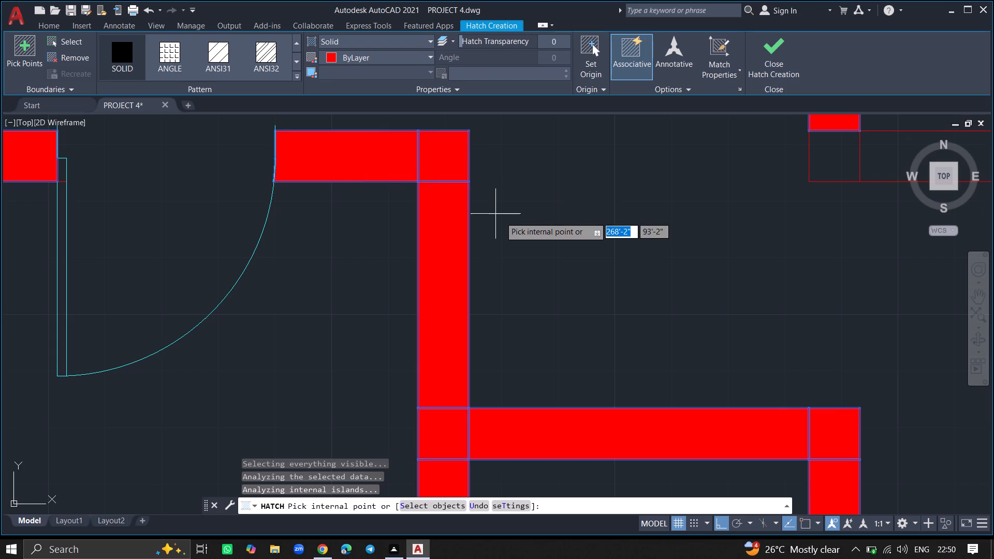
Fill the cross wall below the large right room with both end junctions, and the right outer wall from the exterior door to the next cross wall.
ctrl+scroll(509, 222, down, 6)
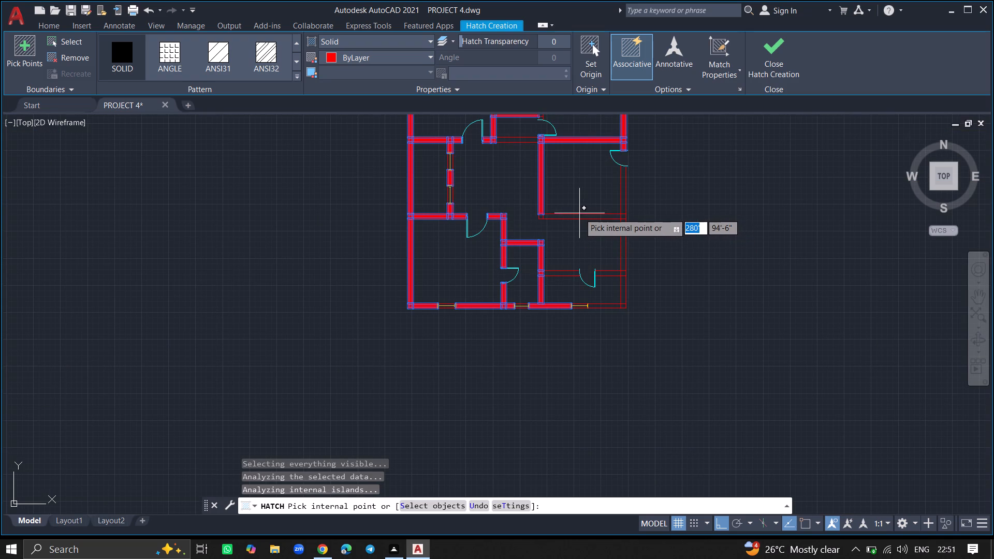
ctrl+scroll(579, 213, up, 3)
click(578, 224)
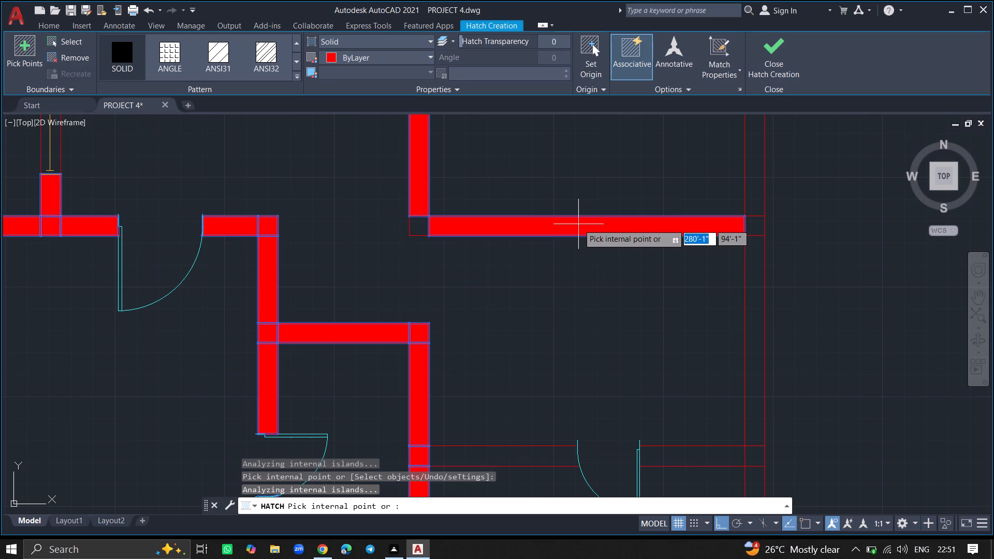
click(414, 227)
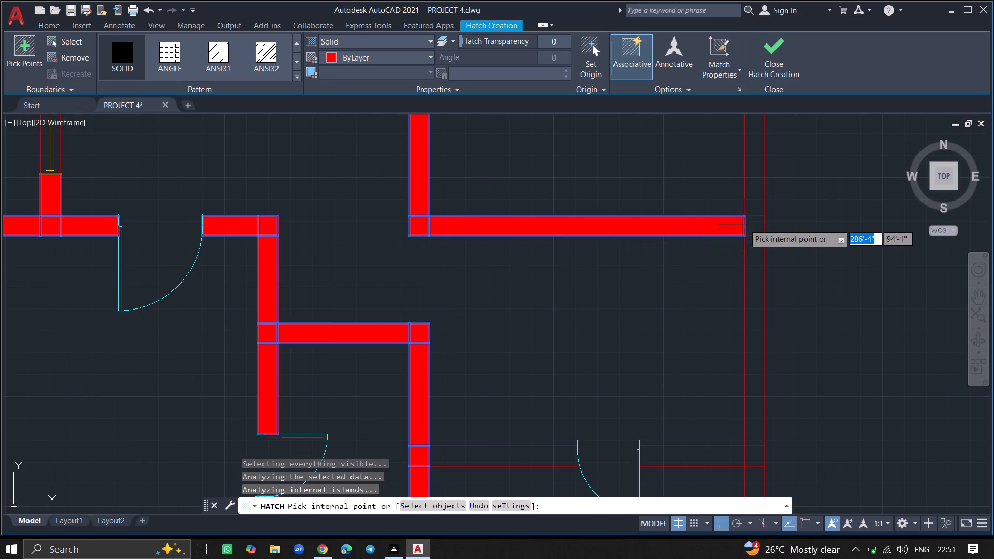
click(755, 224)
click(756, 272)
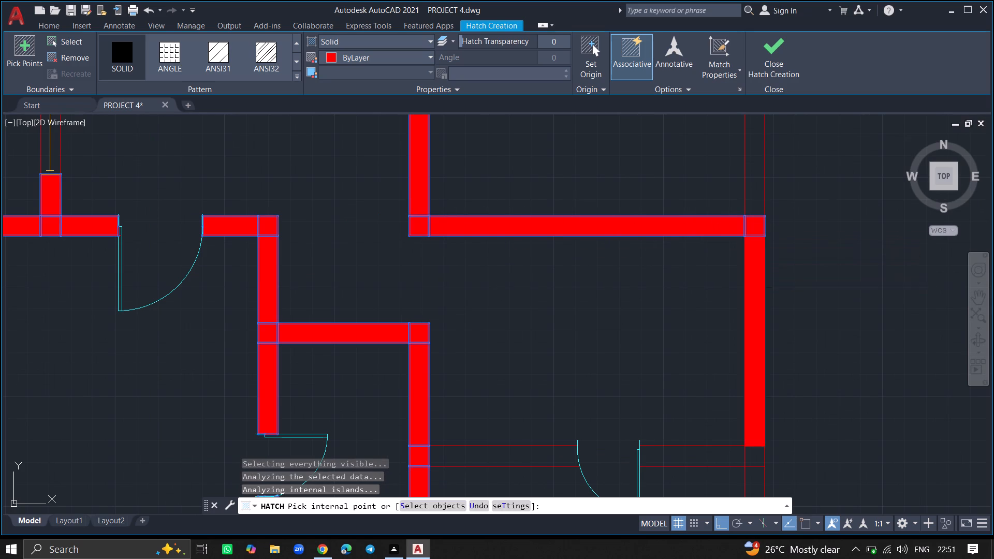
ctrl+scroll(756, 272, down, 2)
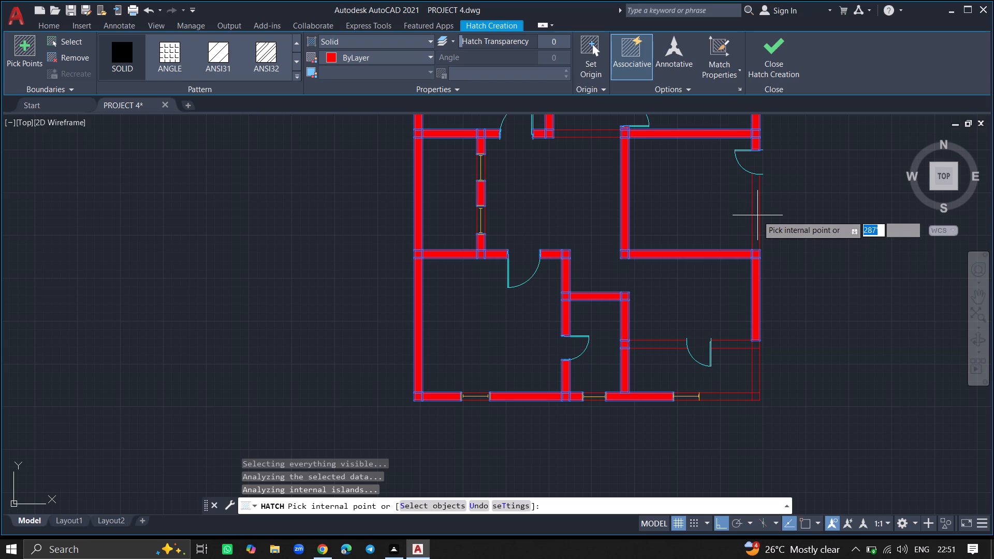
click(754, 215)
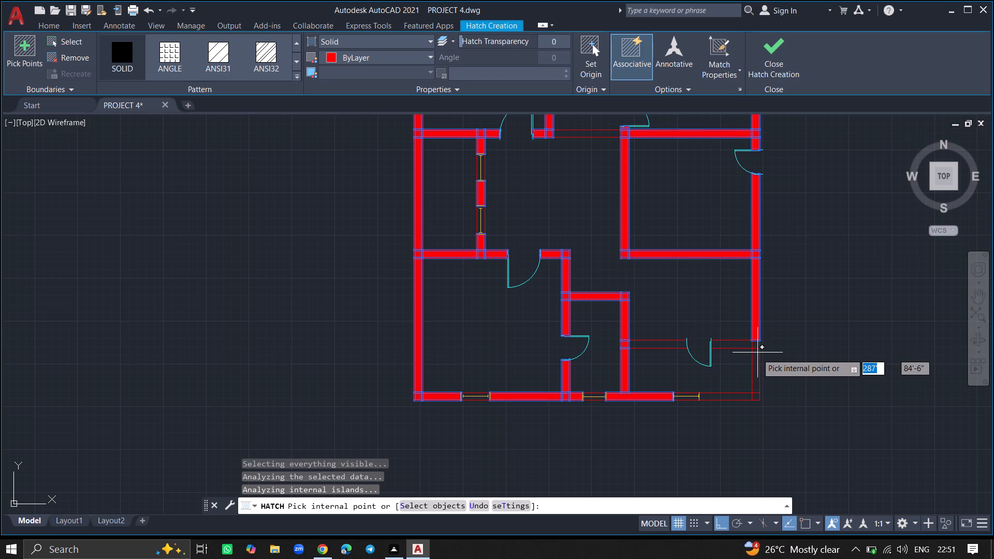
Fill the bottom-right room's right wall with its upper junction, and its top cross wall on both sides of the door.
click(756, 357)
ctrl+scroll(756, 357, up, 4)
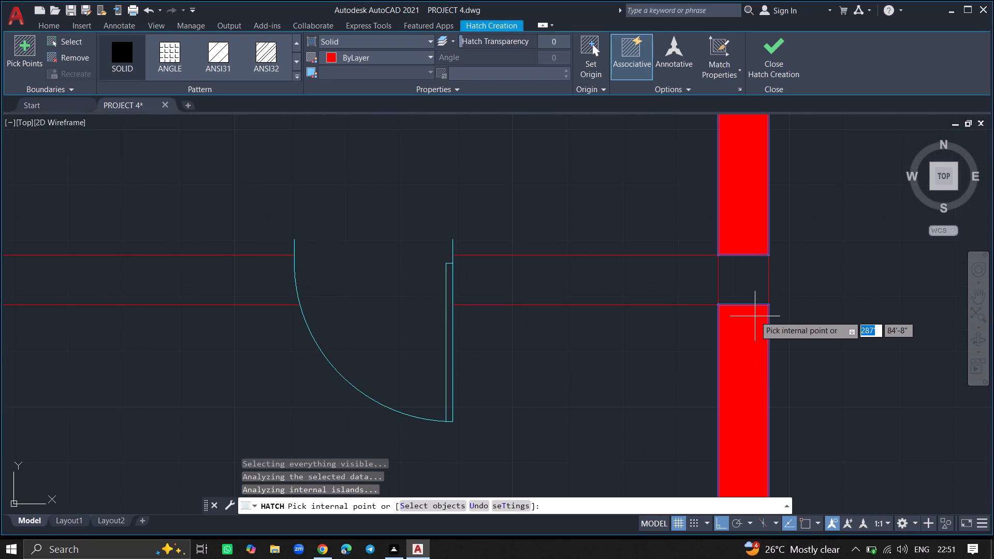
click(753, 298)
drag(753, 298, 685, 297)
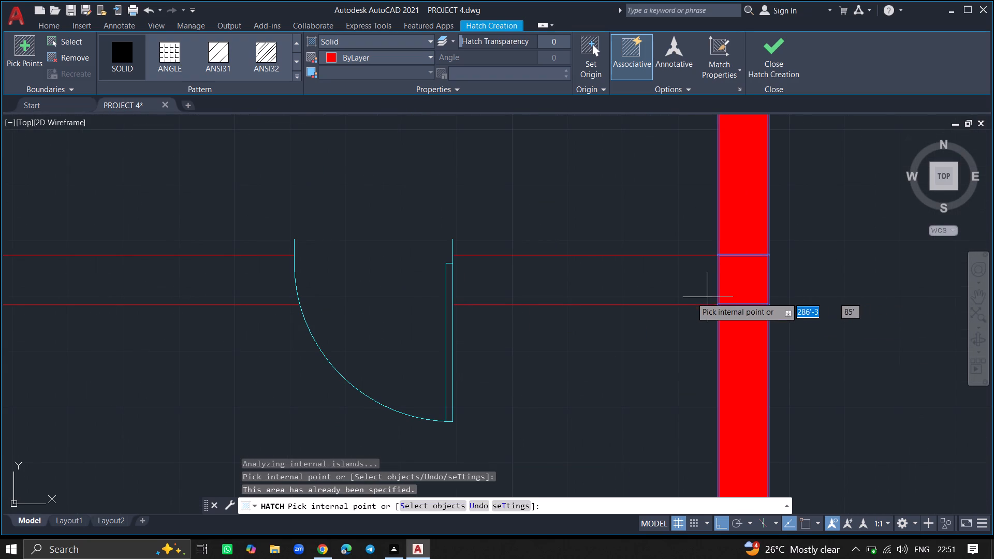
drag(685, 297, 666, 293)
click(666, 293)
ctrl+scroll(666, 293, down, 3)
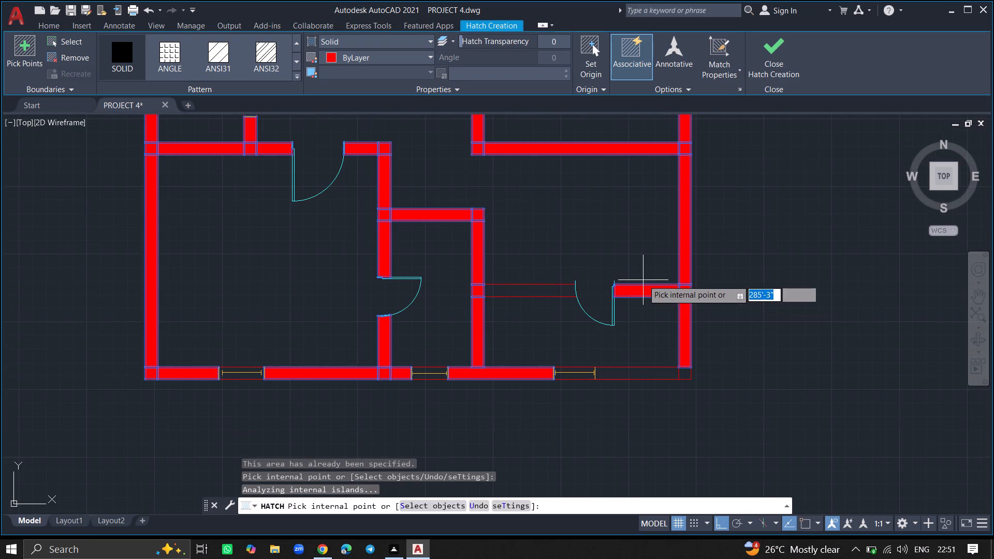
click(514, 292)
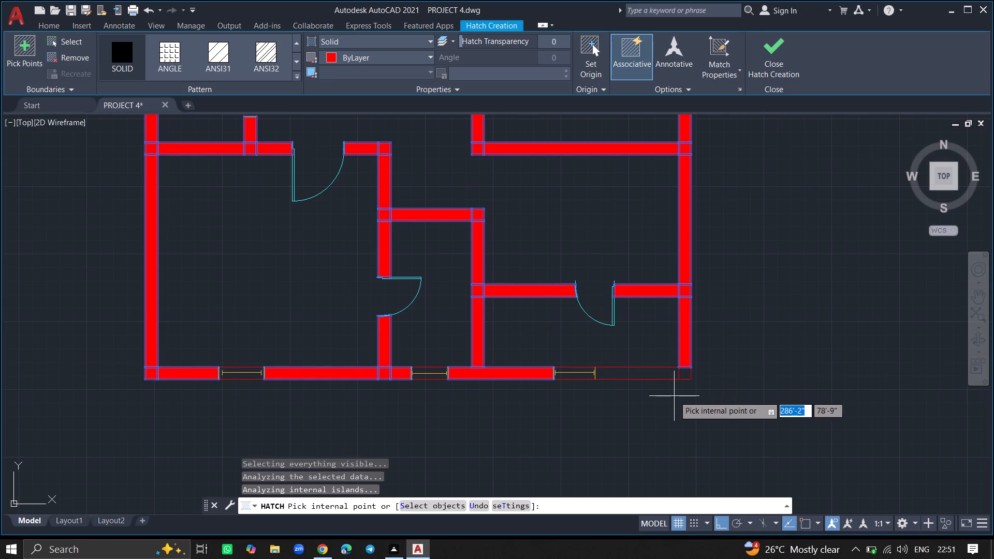
Fill the bottom wall from the right window to the outer wall, including the bottom-right corner.
ctrl+scroll(653, 373, up, 2)
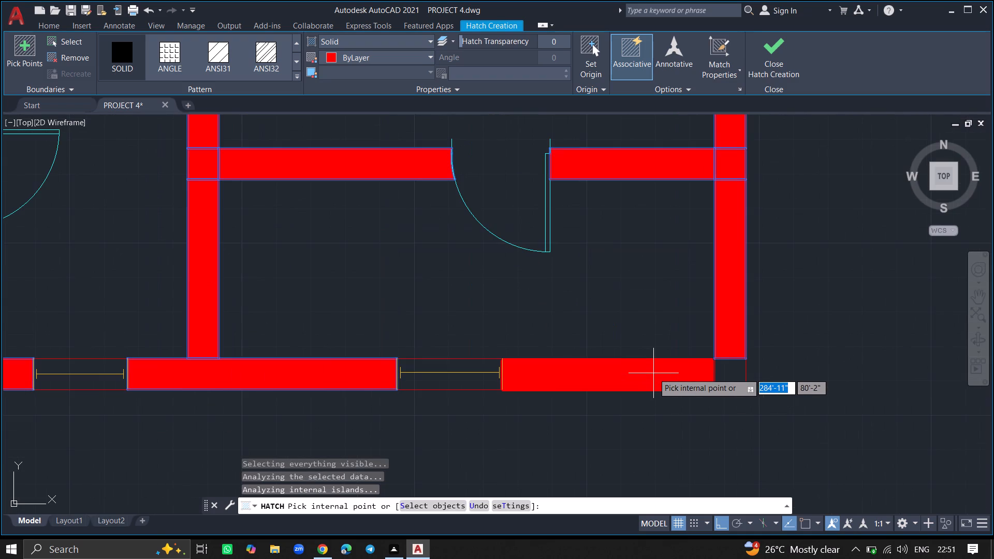
click(653, 373)
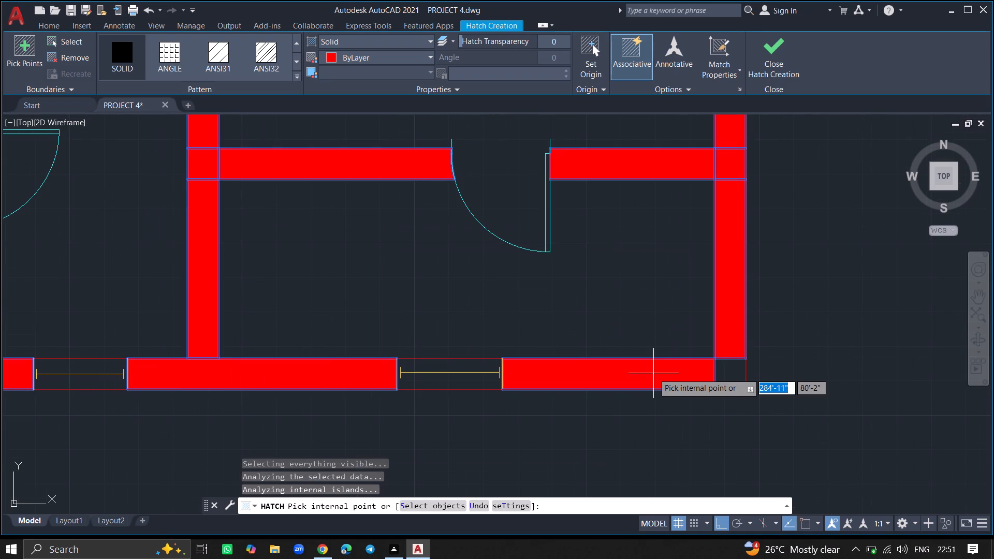
click(720, 376)
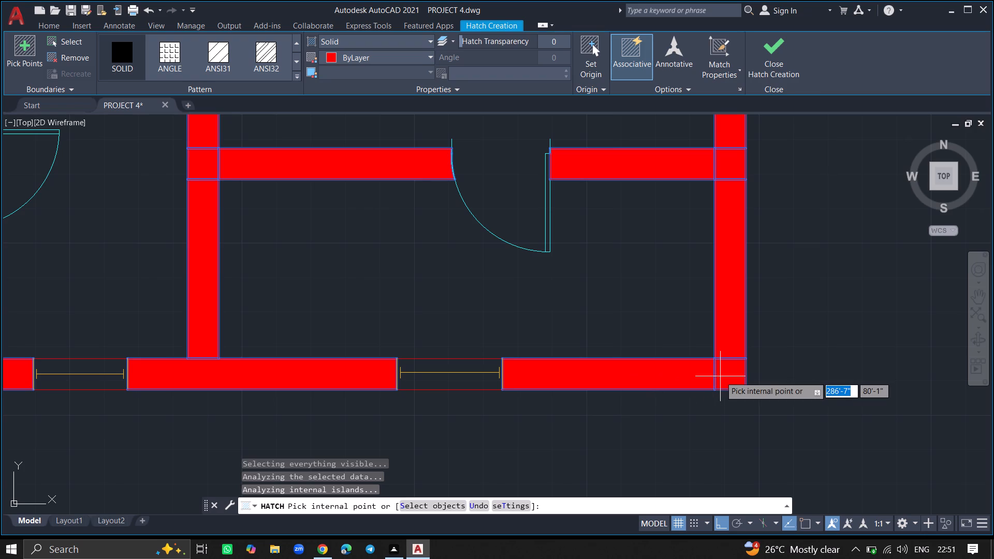
Finish the solid hatch command on the walls.
ctrl+scroll(720, 376, down, 3)
ctrl+scroll(745, 326, down, 3)
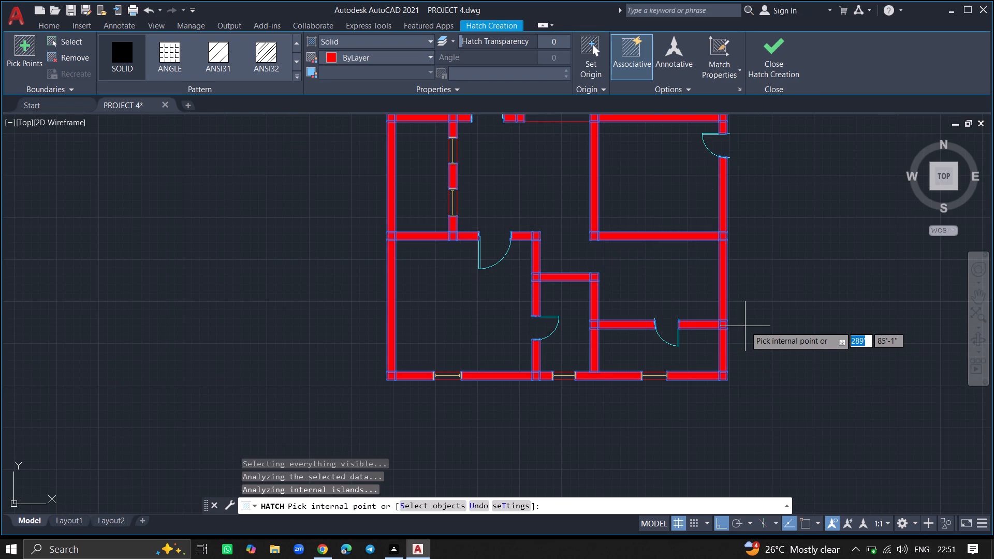
ctrl+scroll(745, 326, down, 3)
ctrl+scroll(752, 307, up, 2)
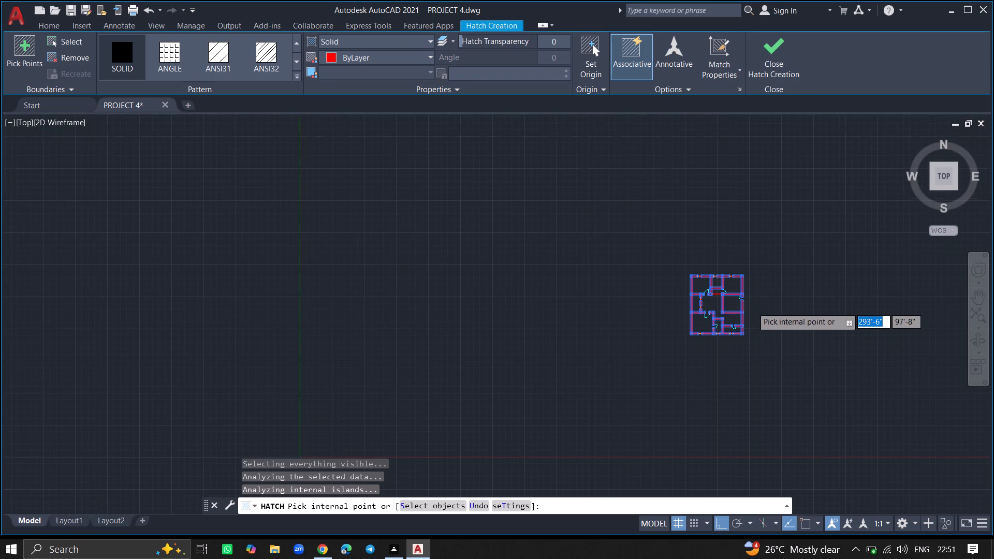
key(Return)
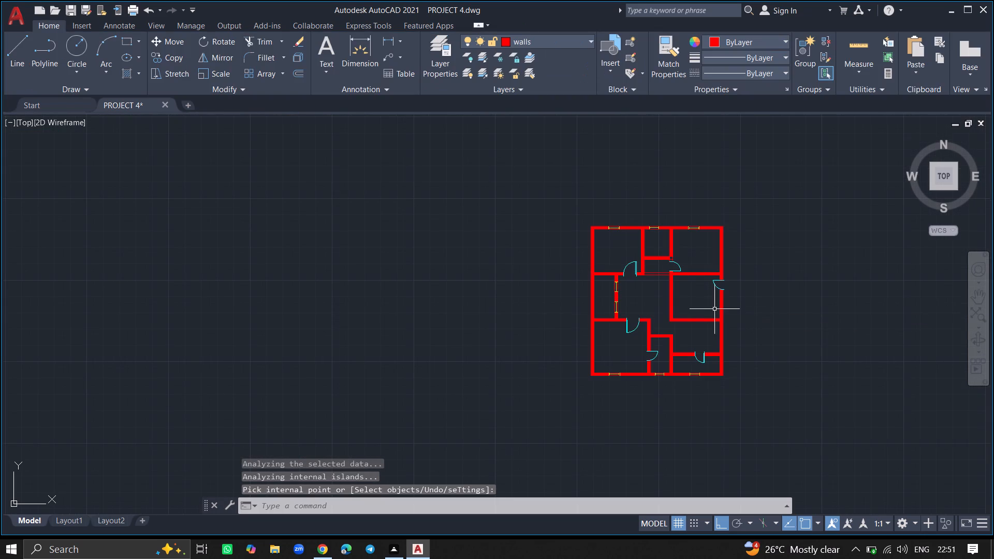
Trim both leftover wall lines crossing the passage opening below the small top-middle room.
ctrl+scroll(714, 309, up, 5)
ctrl+scroll(669, 307, down, 2)
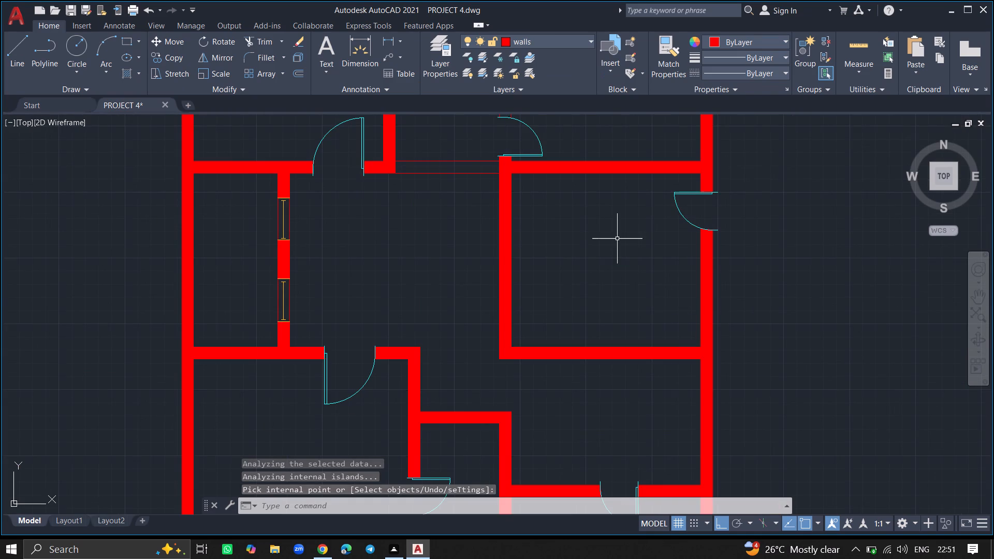
ctrl+scroll(617, 239, down, 2)
ctrl+scroll(554, 207, up, 2)
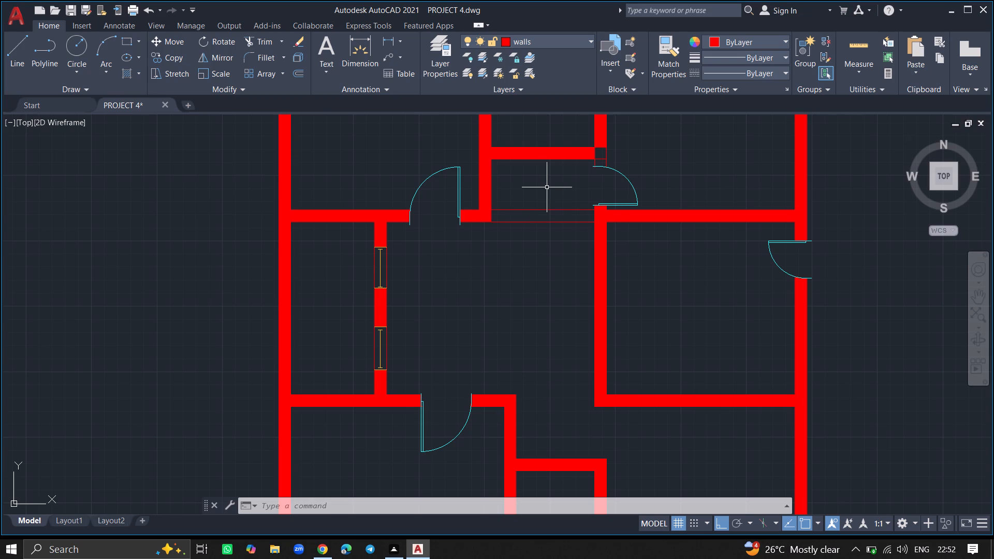
text(TRIM)
key(Return)
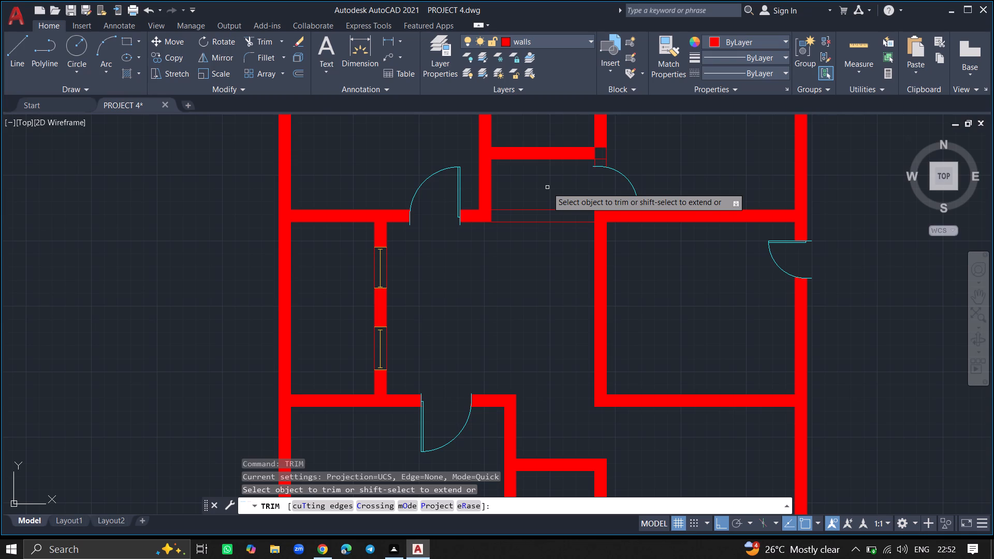
click(550, 211)
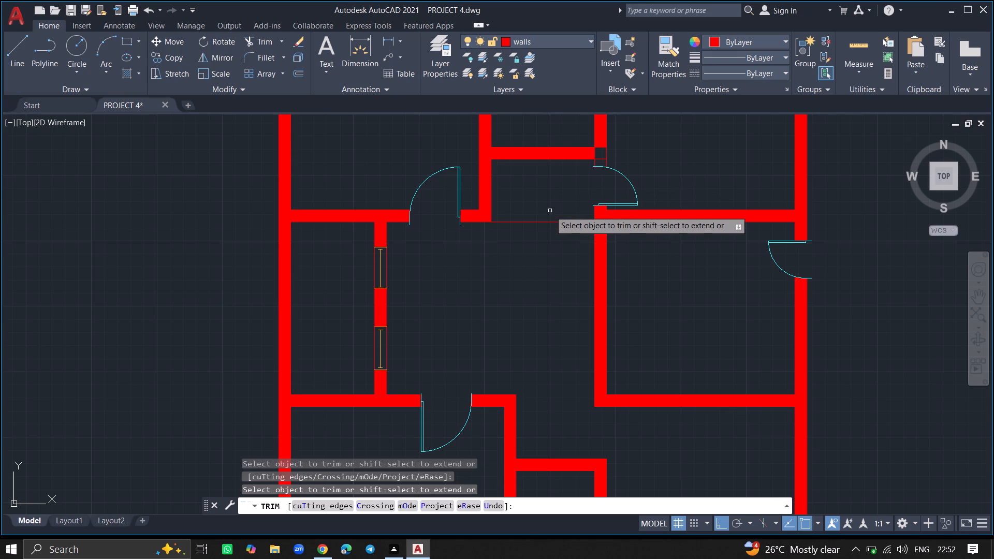
click(550, 224)
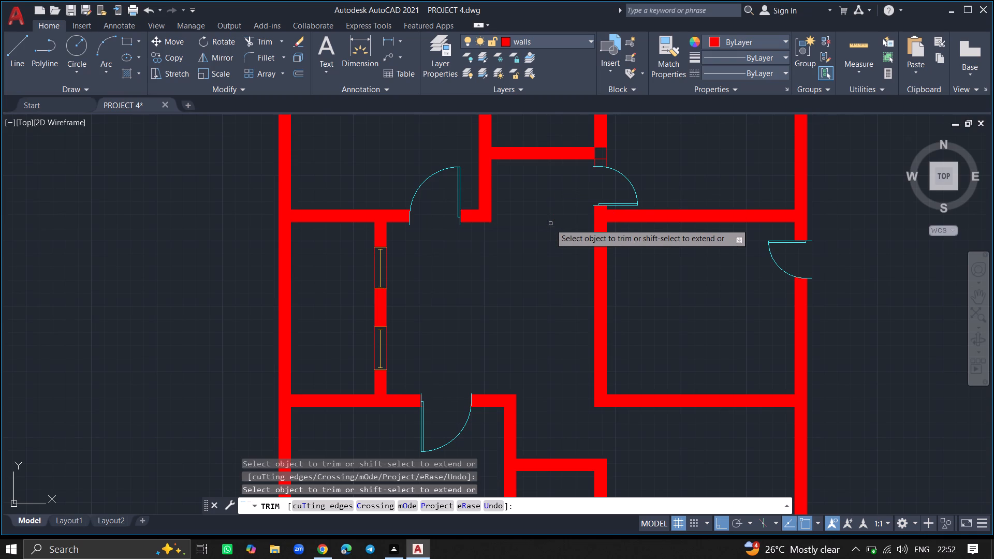
key(Return)
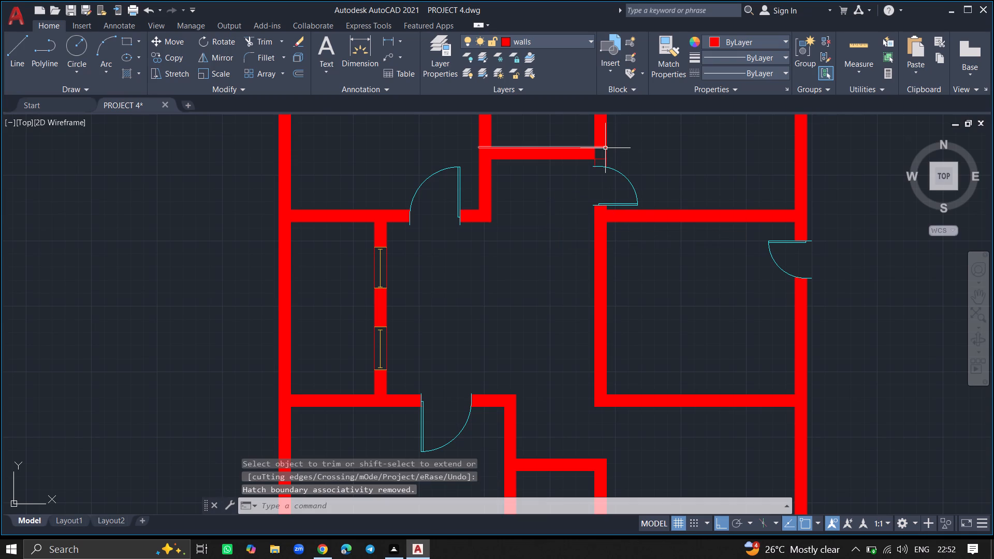
Hatch the junction at the right end of the small top-middle room's bottom wall and the short piece down to the door.
ctrl+scroll(605, 148, up, 4)
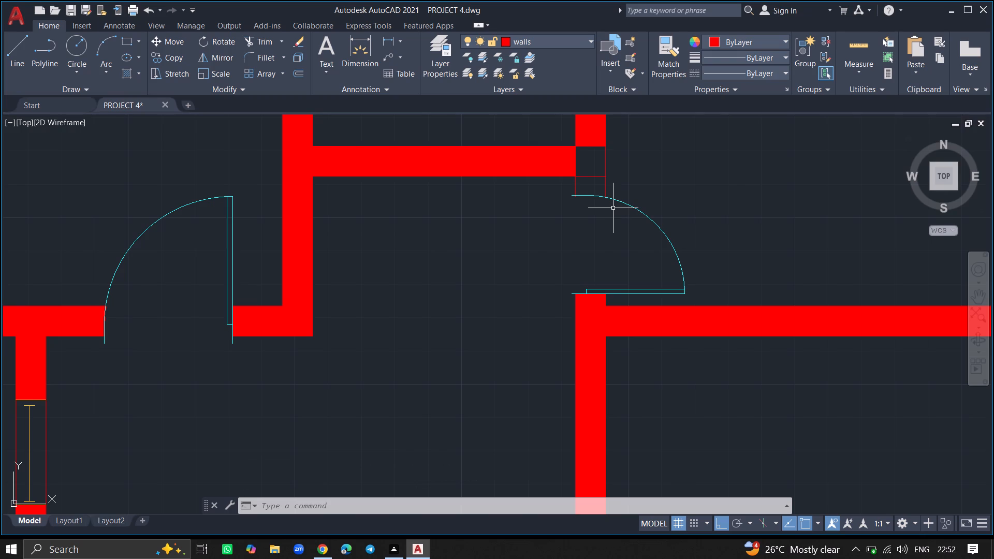
text(HATCH)
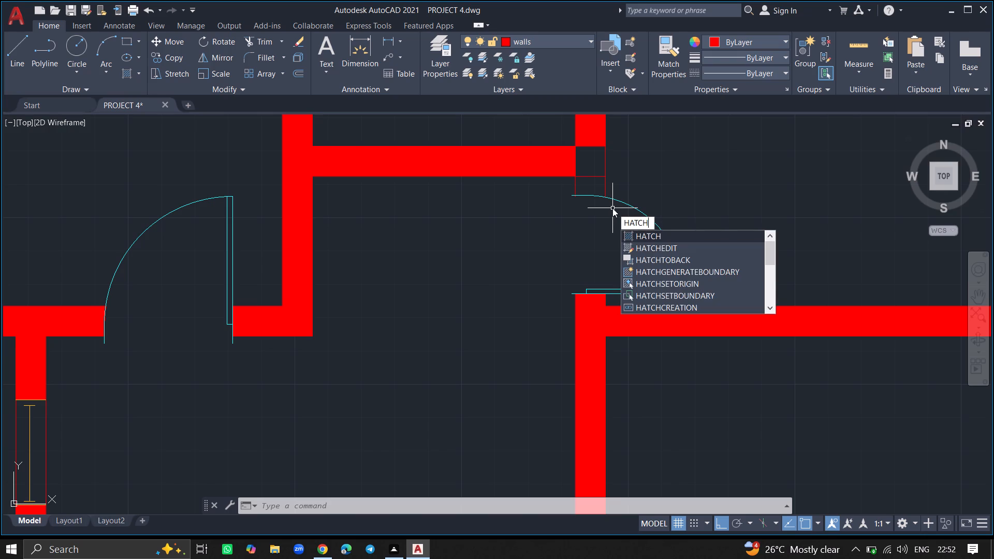
key(Return)
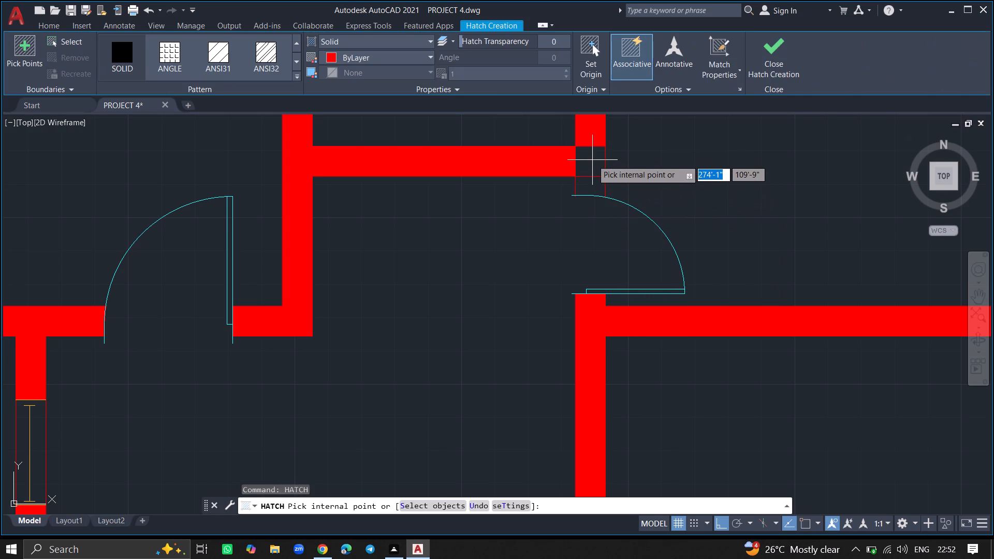
click(592, 160)
click(590, 185)
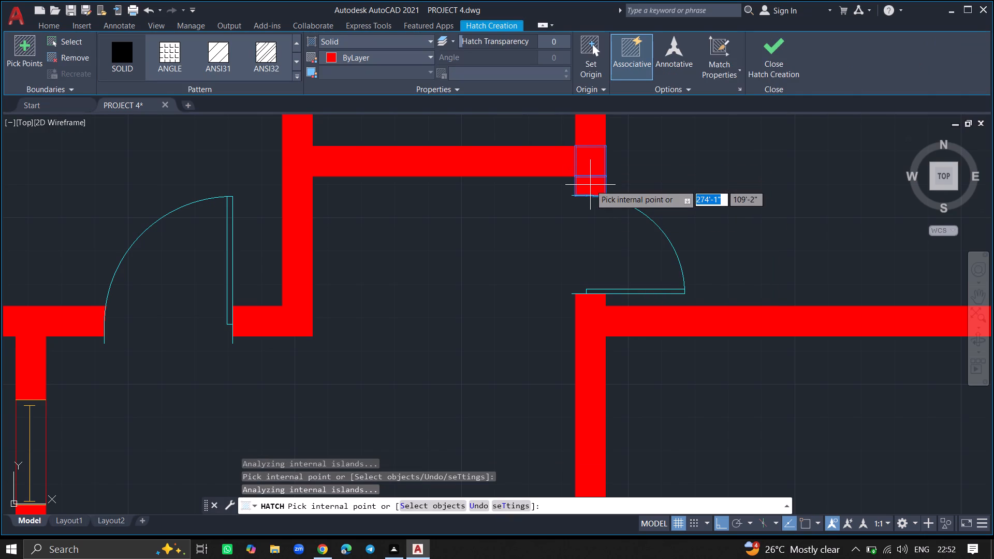
click(773, 62)
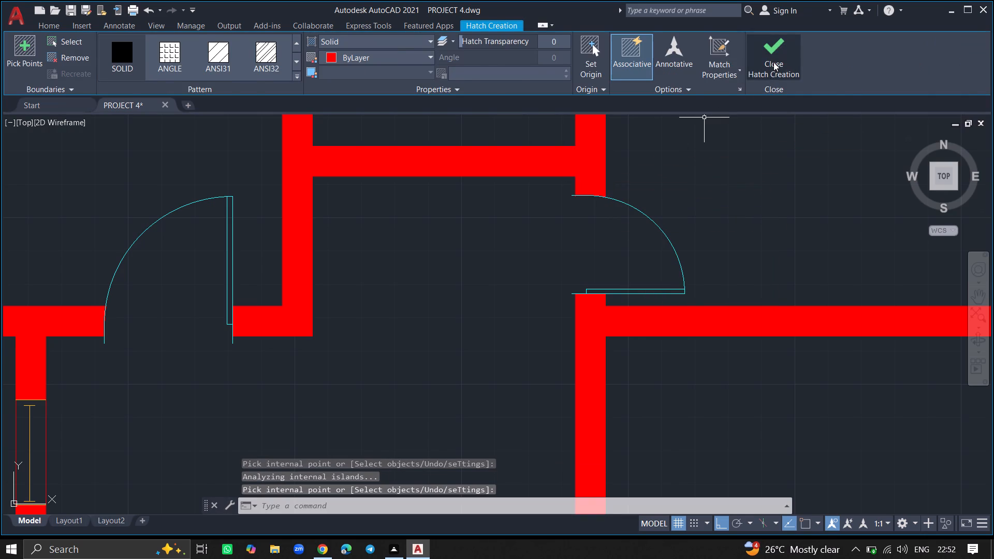
ctrl+scroll(639, 228, down, 3)
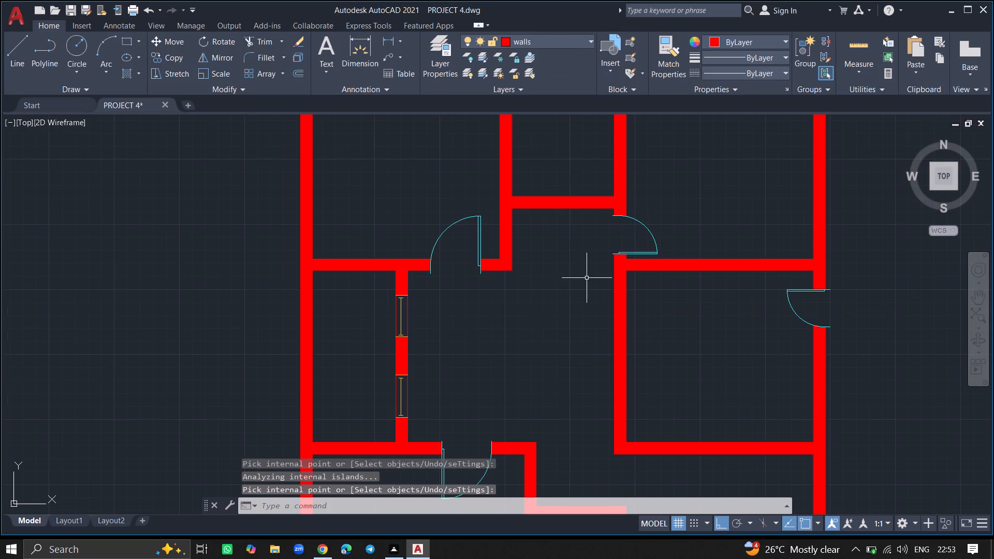
Save the drawing.
key(ctrl+s)
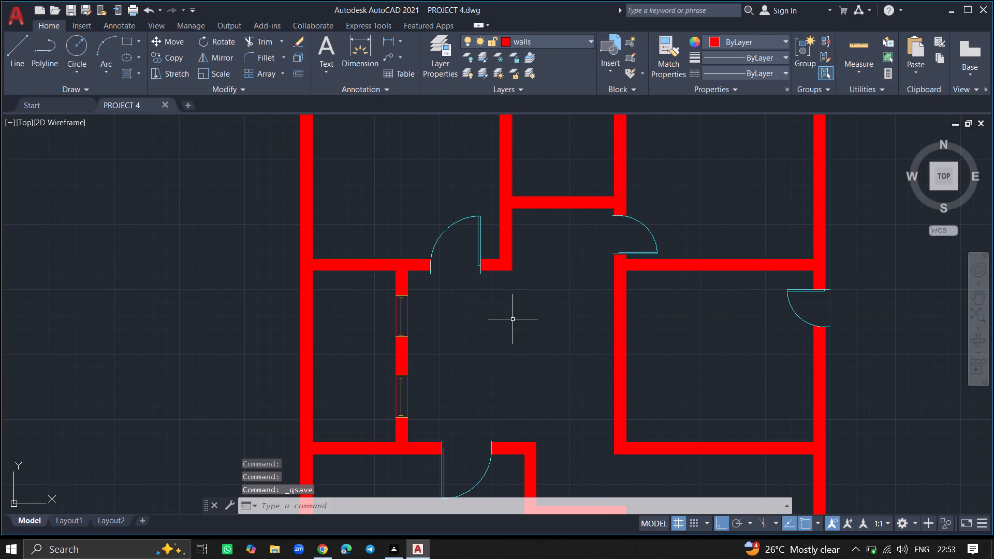
key(ctrl+s)
key(ctrl+s)
Make furniture the current layer.
ctrl+scroll(513, 319, down, 5)
ctrl+scroll(510, 300, up, 3)
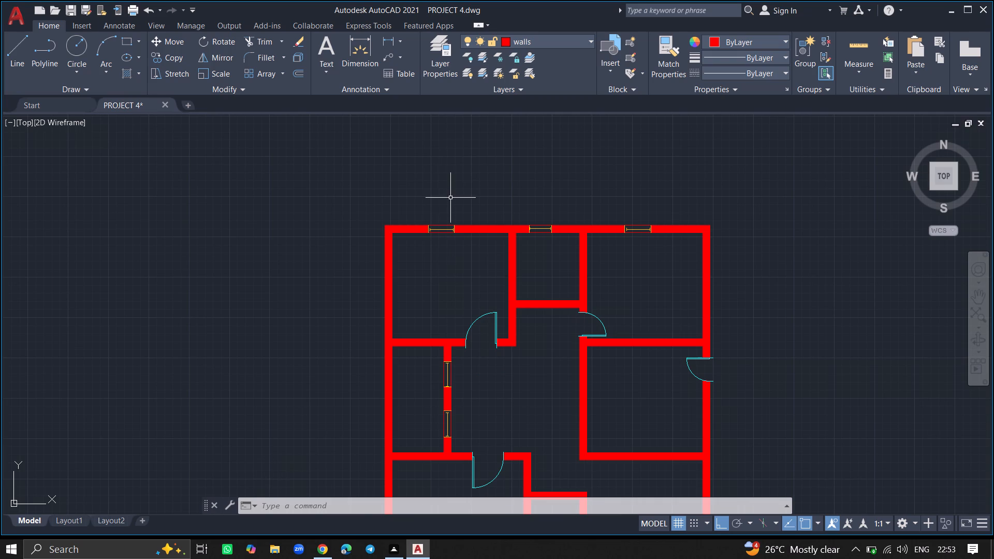
double_click(441, 63)
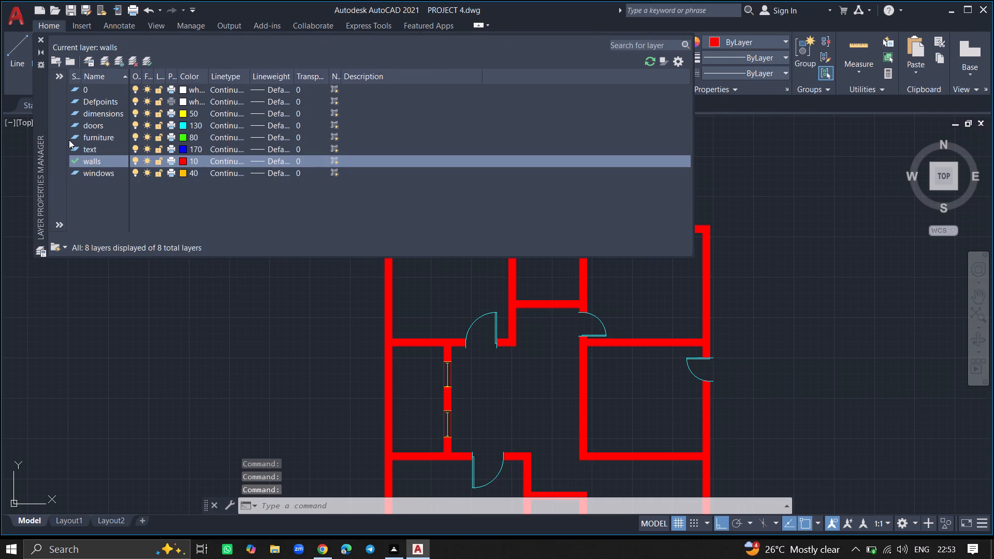
double_click(103, 137)
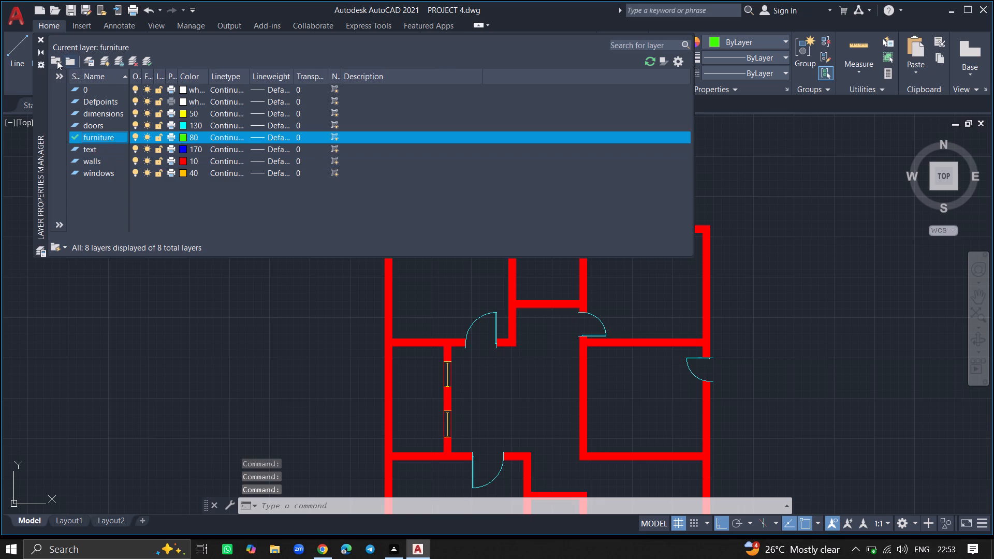
click(39, 38)
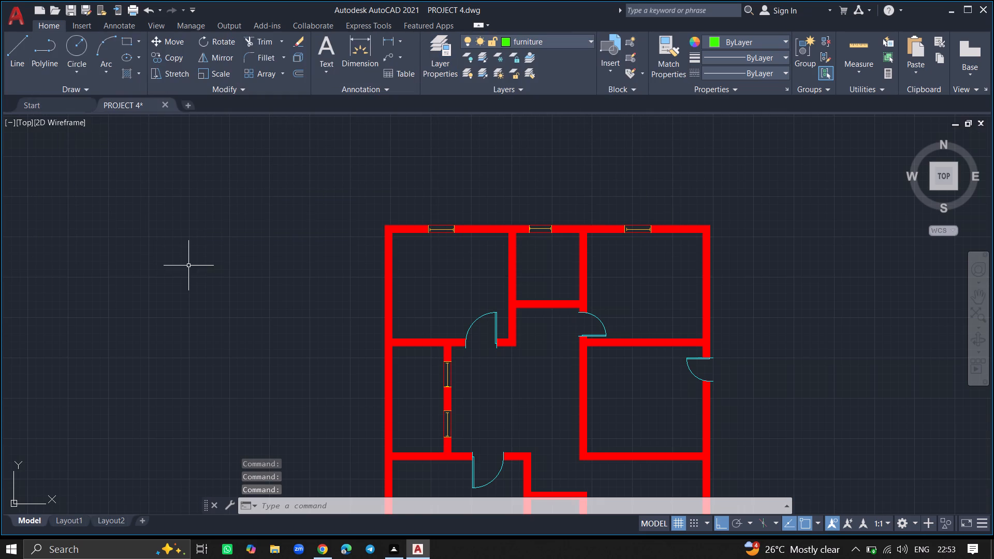
Insert the Bed - Queen block from DesignCenter's Home - Space Planner blocks, with its corner outside the plan to the upper left.
key(2)
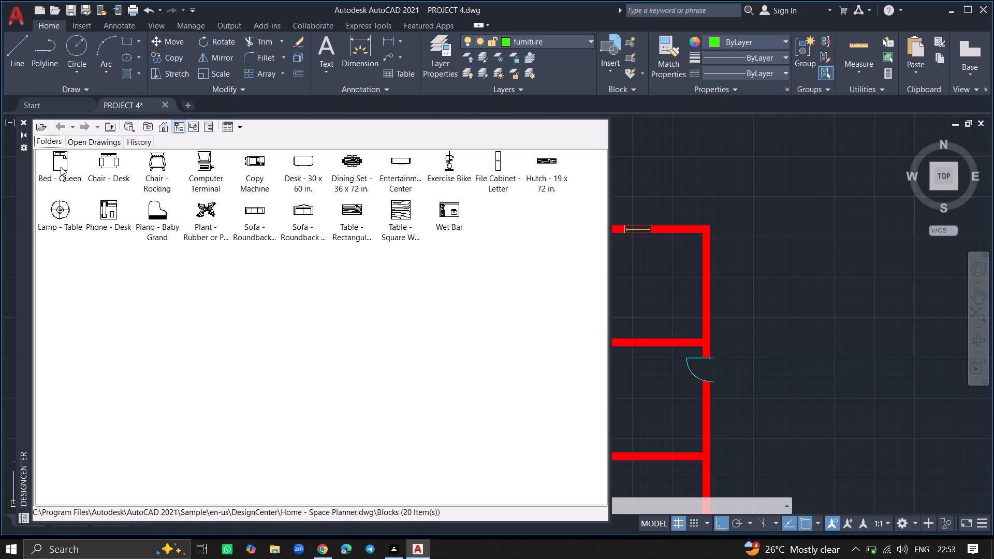
click(61, 167)
click(61, 167)
drag(61, 167, 353, 195)
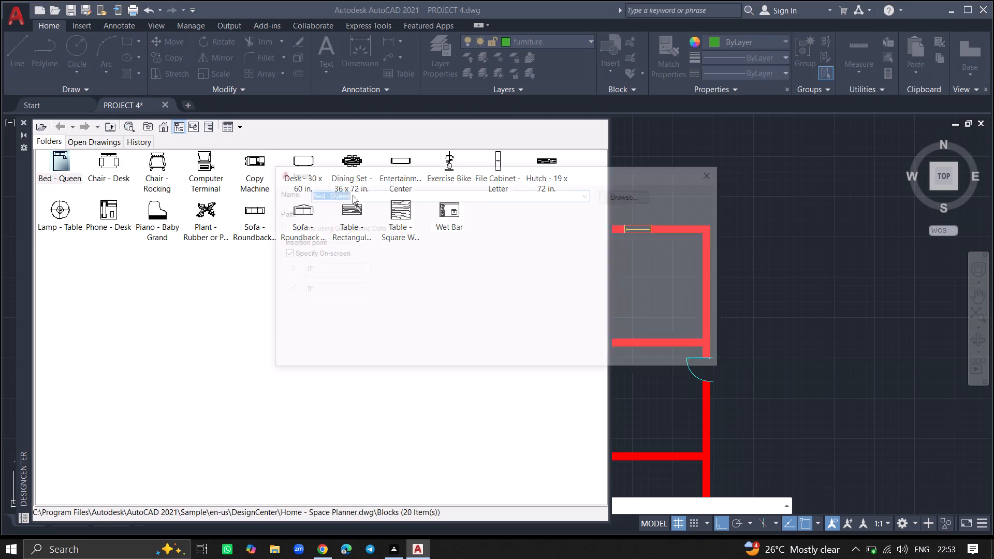
drag(353, 195, 605, 325)
click(588, 350)
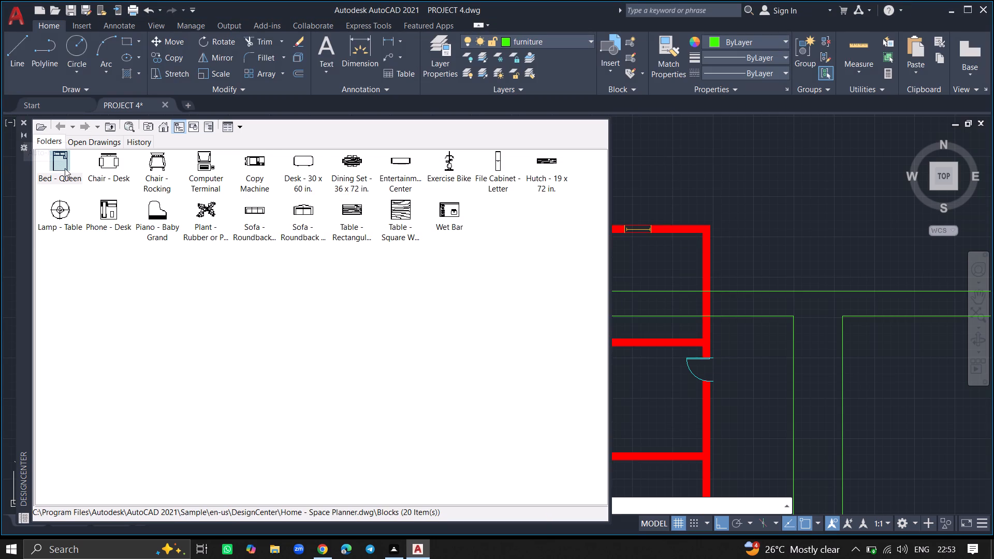
drag(65, 168, 717, 270)
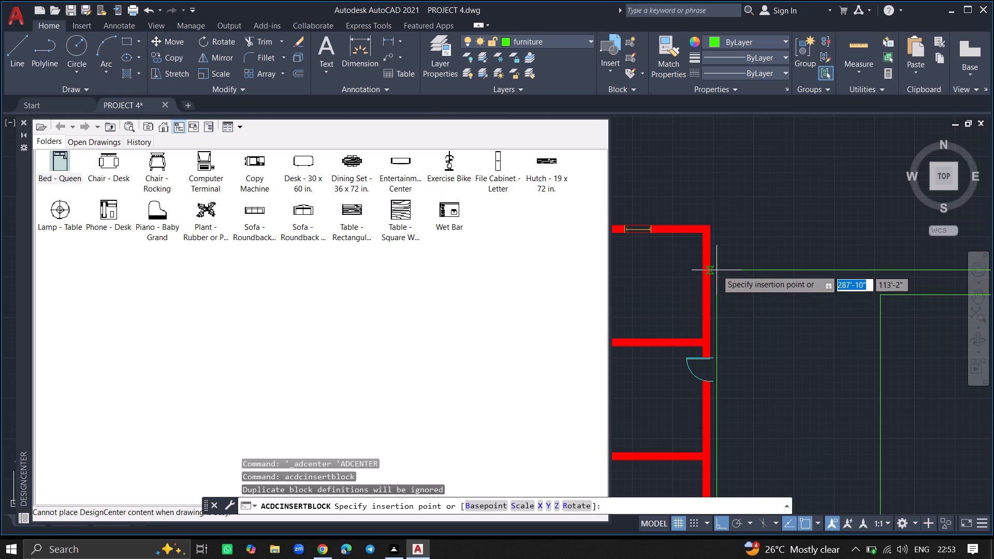
drag(717, 270, 717, 269)
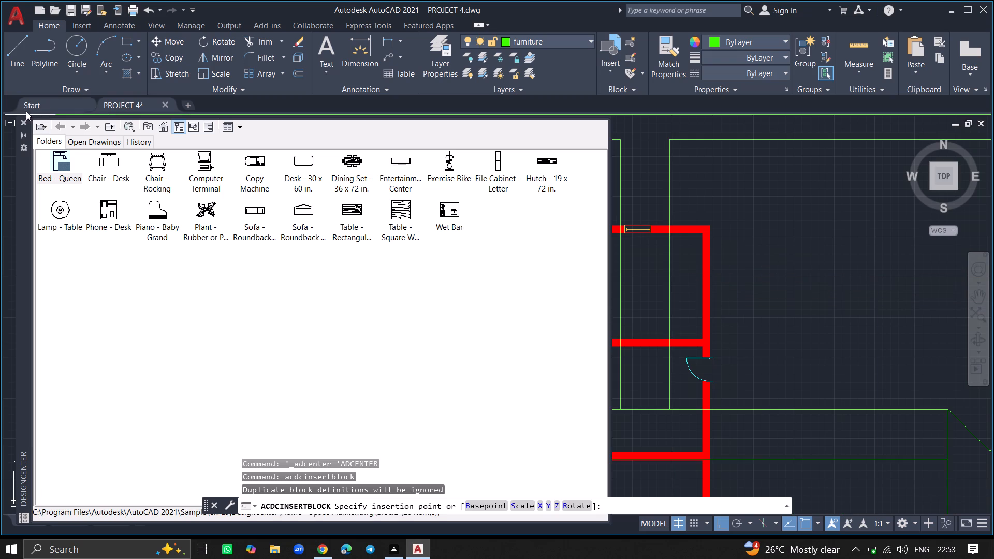
click(23, 121)
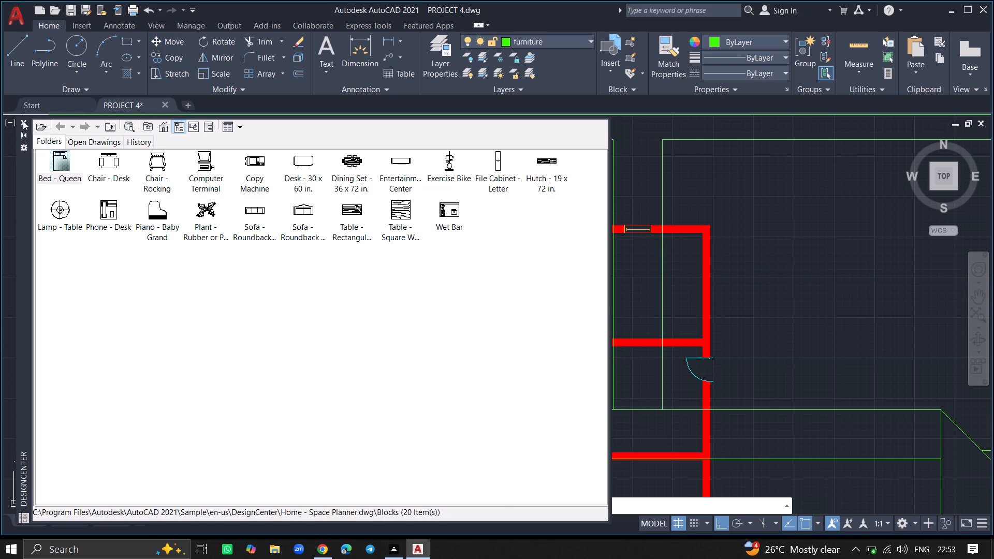
click(55, 168)
Scale the queen bed down freehand from its upper-left corner to a size that fits the rooms.
click(55, 168)
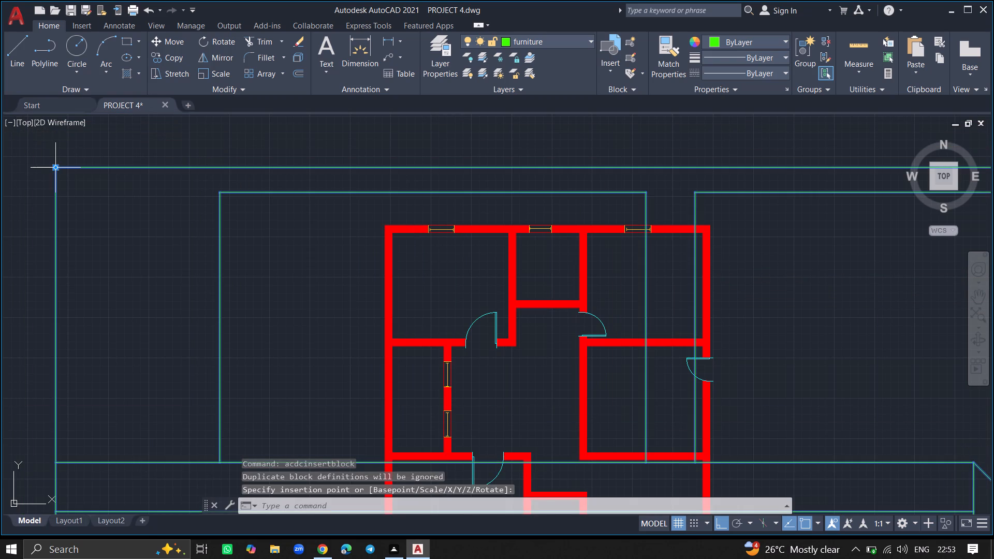
text(SC)
key(Return)
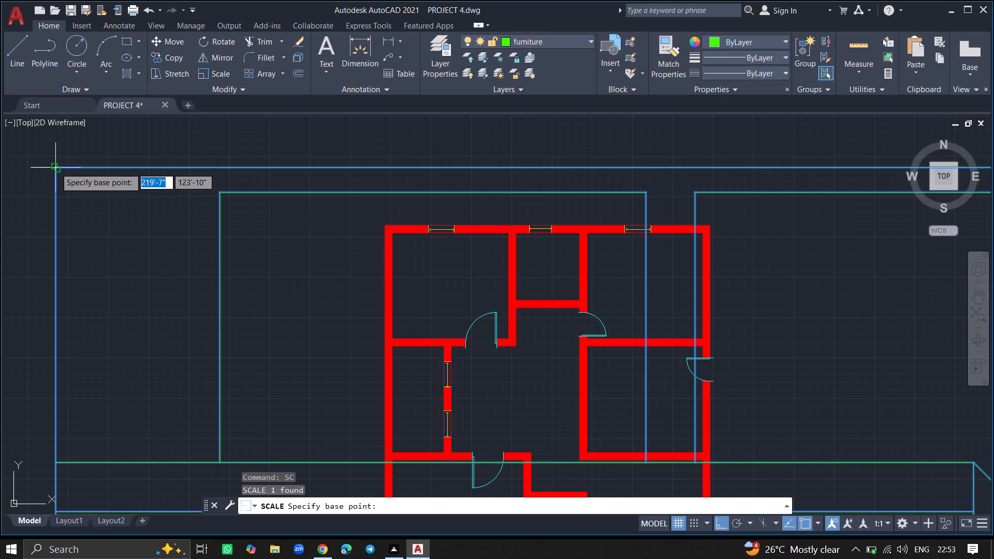
click(55, 168)
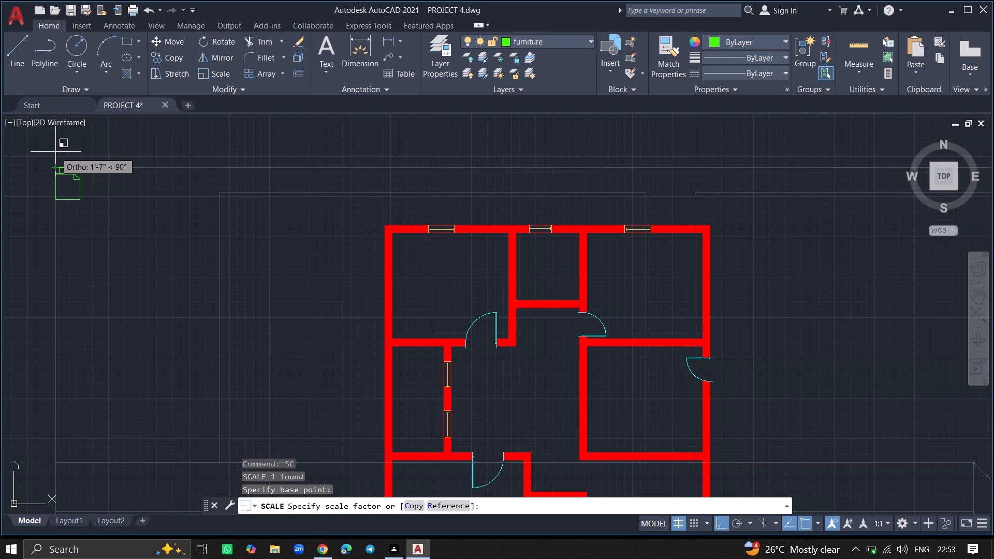
click(55, 148)
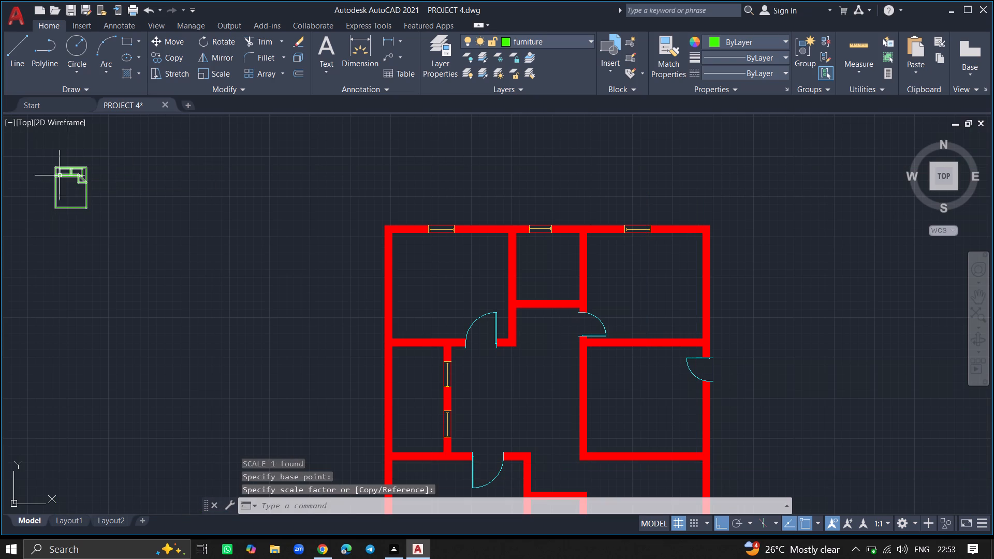
Move the queen bed into the top-left room near its upper-left corner, with Ortho turned off.
click(60, 176)
text(MOVE)
key(Return)
click(60, 176)
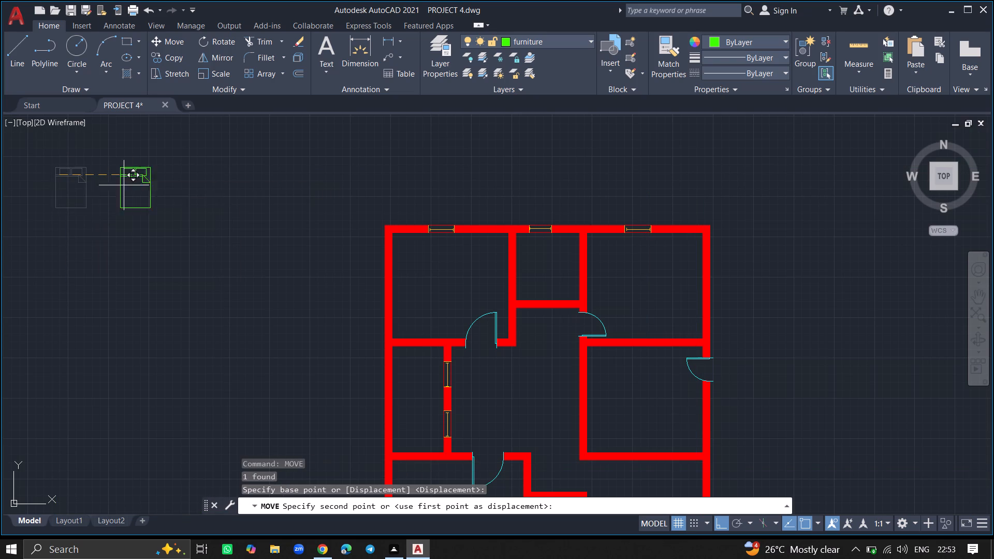
key(F8)
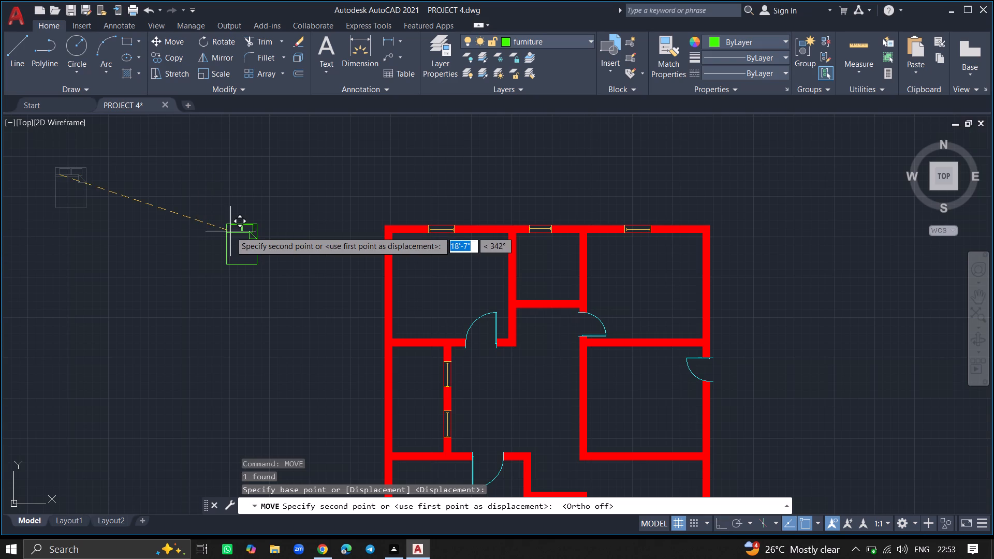
ctrl+scroll(407, 270, up, 4)
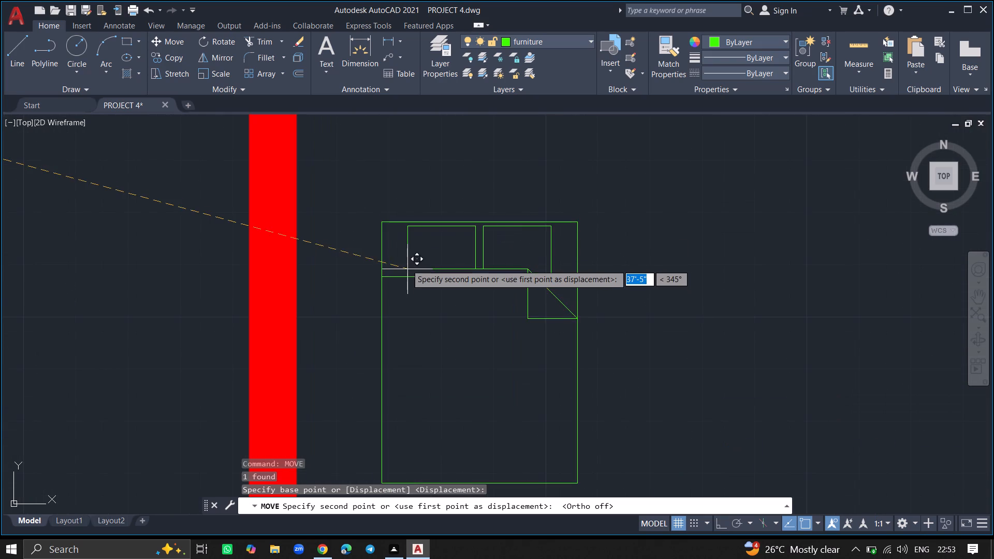
click(406, 228)
ctrl+scroll(406, 228, down, 3)
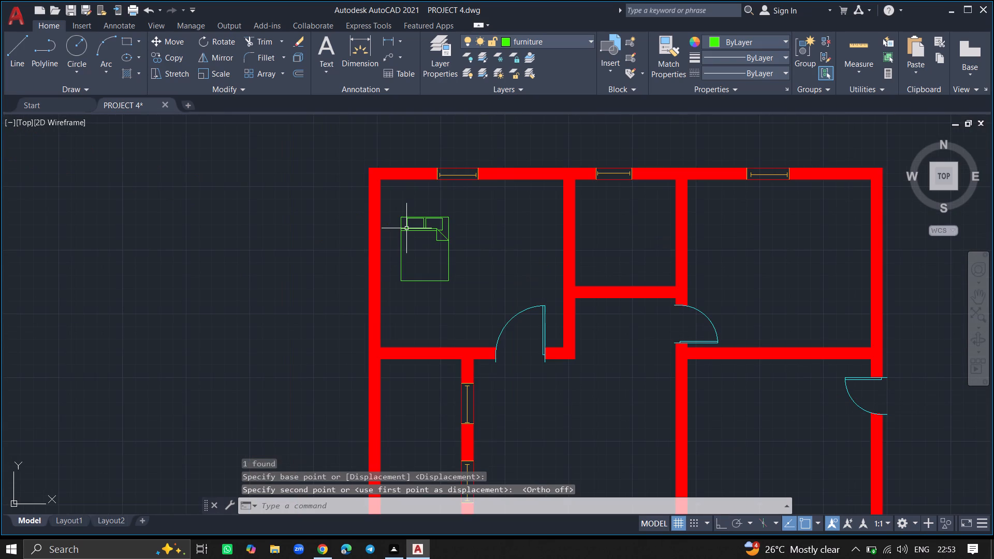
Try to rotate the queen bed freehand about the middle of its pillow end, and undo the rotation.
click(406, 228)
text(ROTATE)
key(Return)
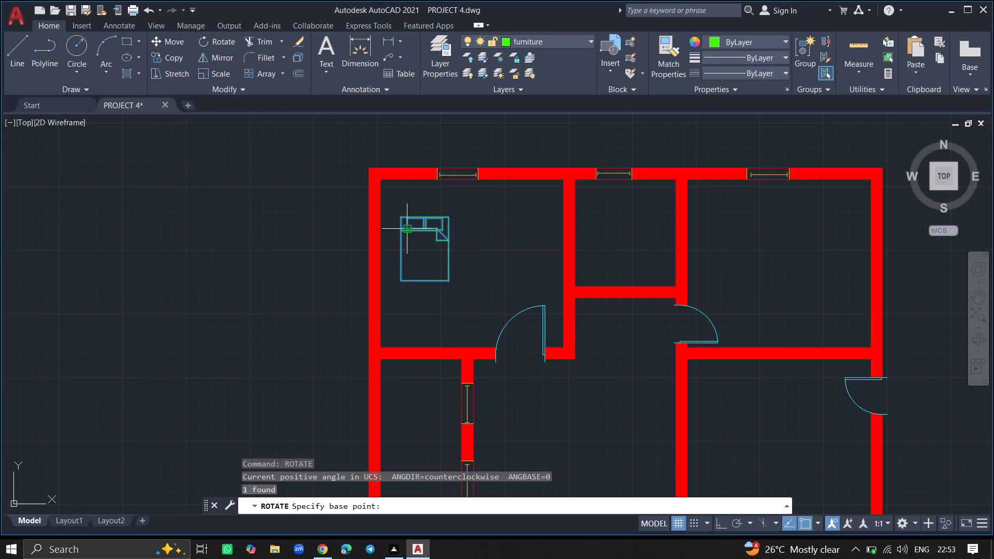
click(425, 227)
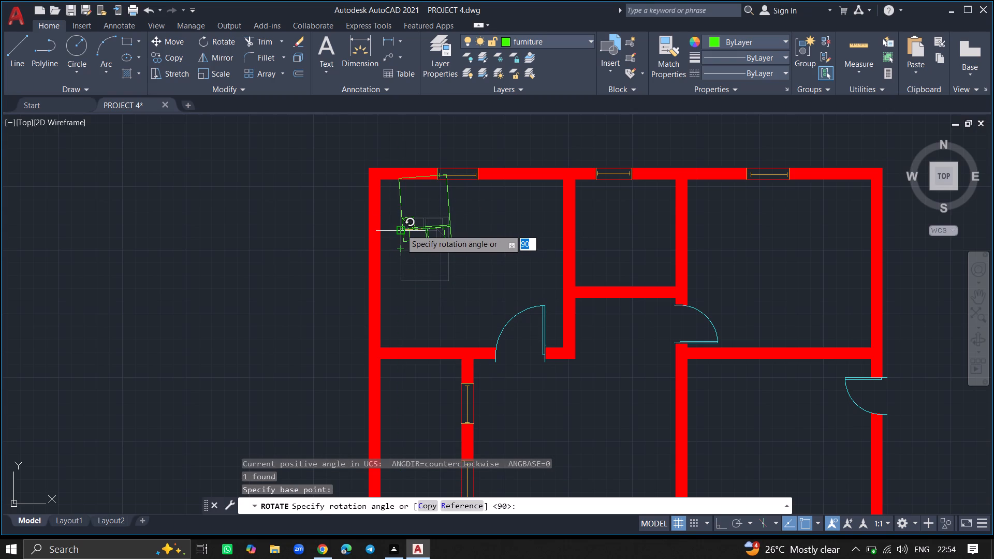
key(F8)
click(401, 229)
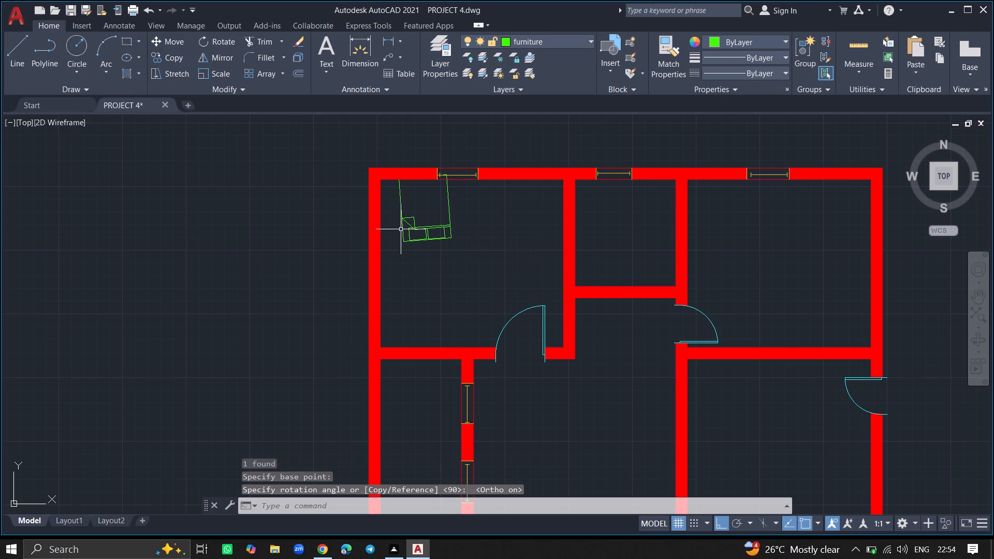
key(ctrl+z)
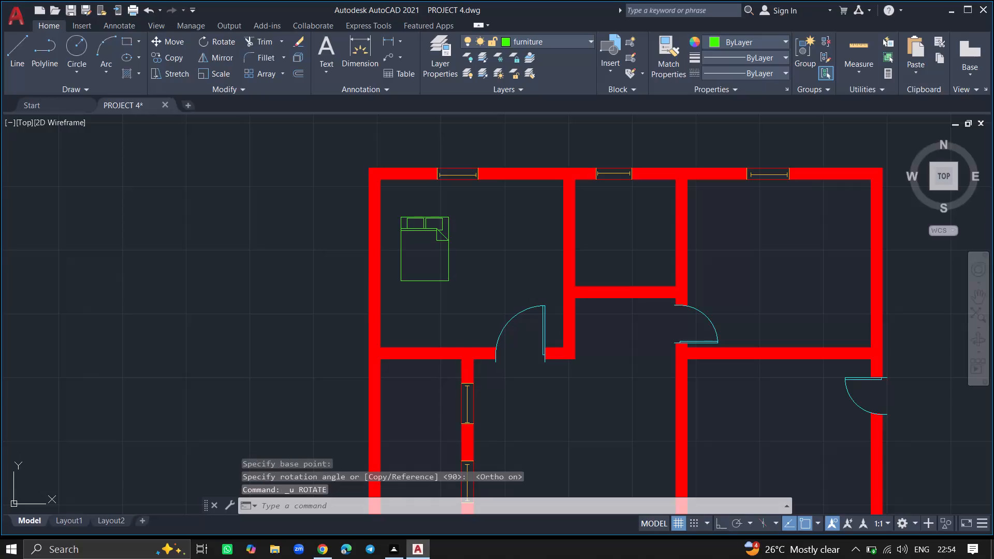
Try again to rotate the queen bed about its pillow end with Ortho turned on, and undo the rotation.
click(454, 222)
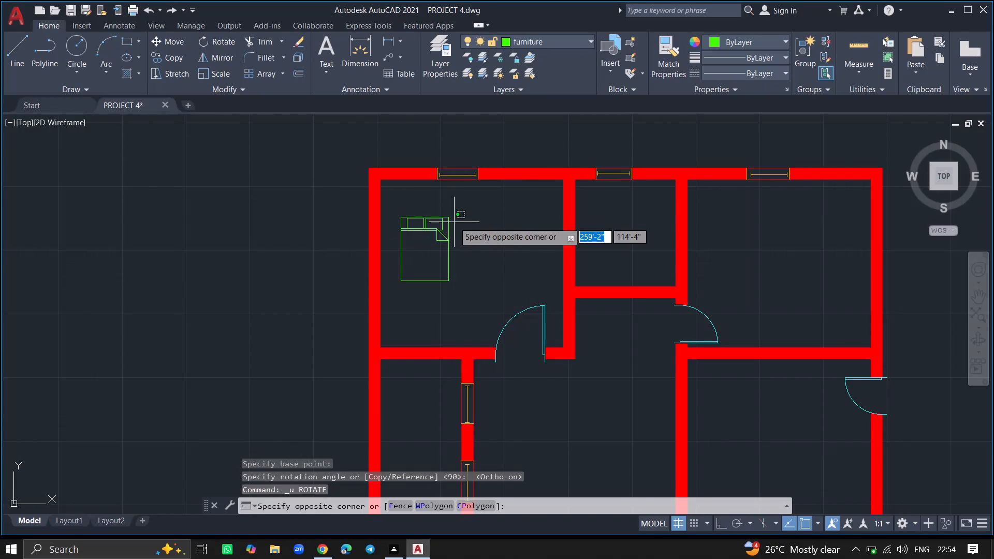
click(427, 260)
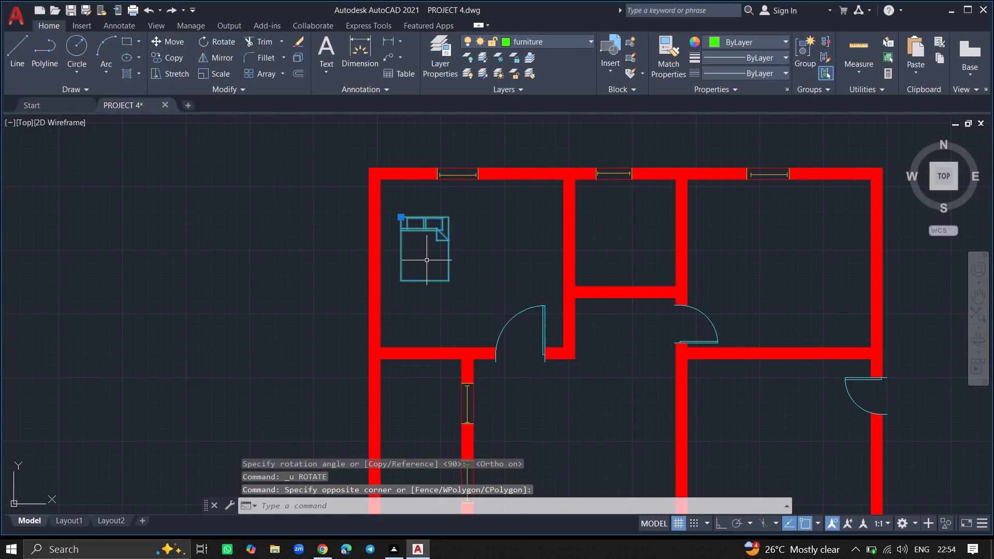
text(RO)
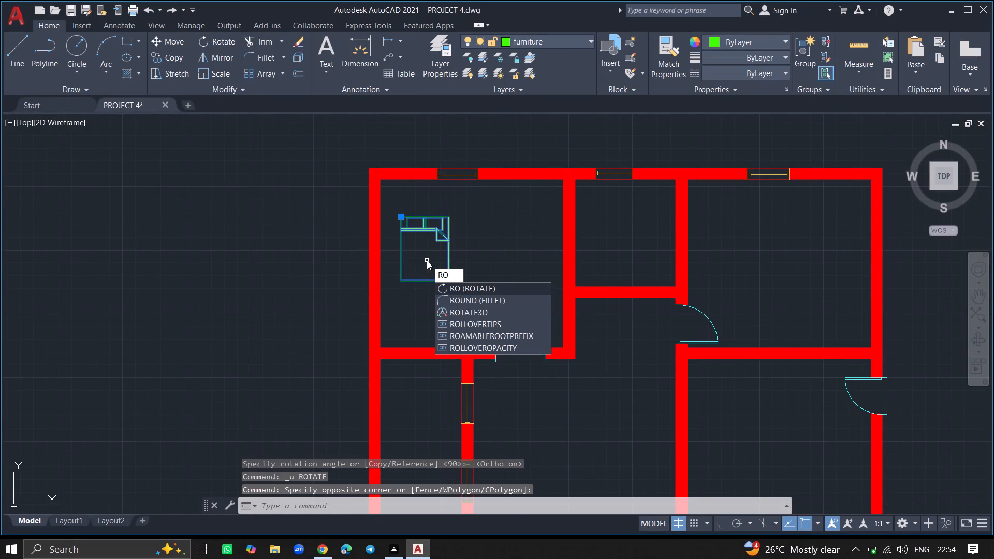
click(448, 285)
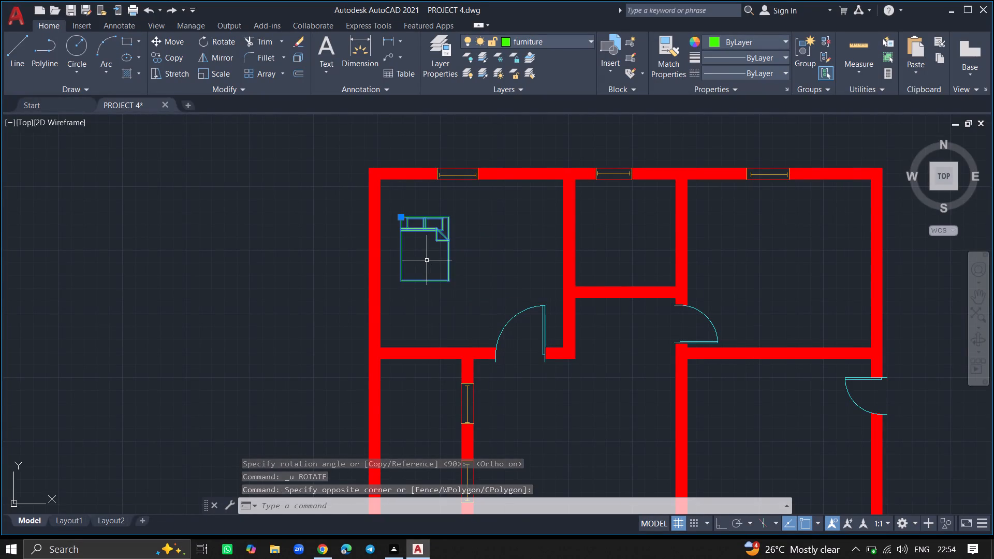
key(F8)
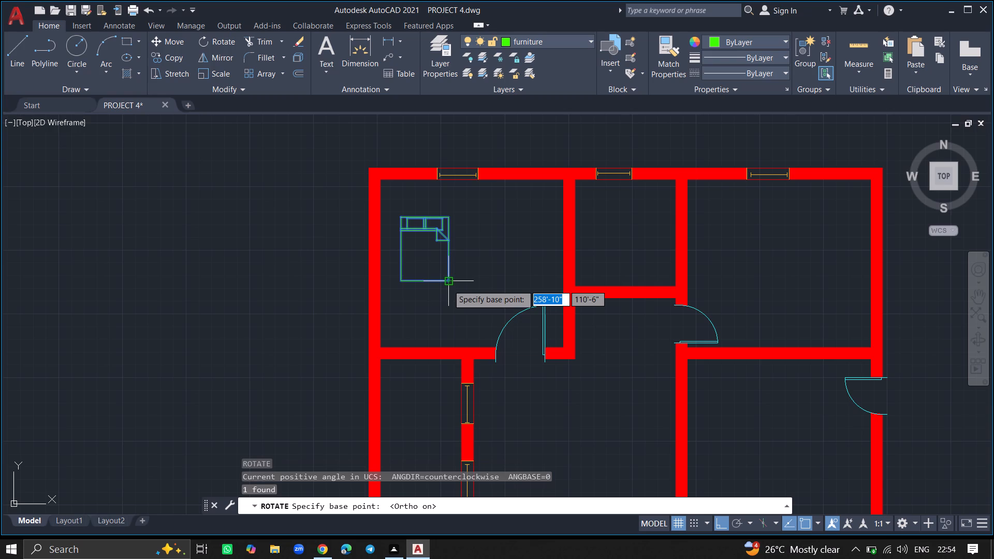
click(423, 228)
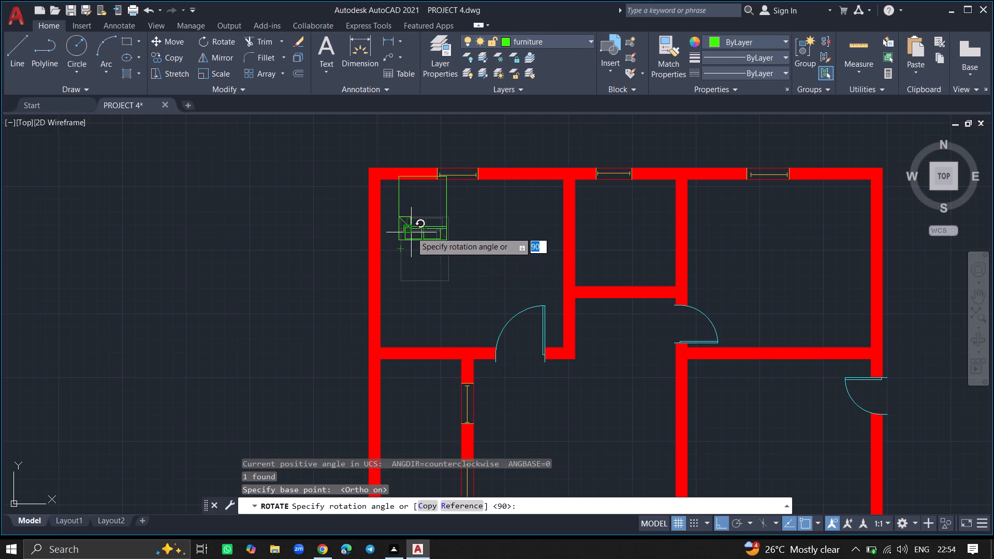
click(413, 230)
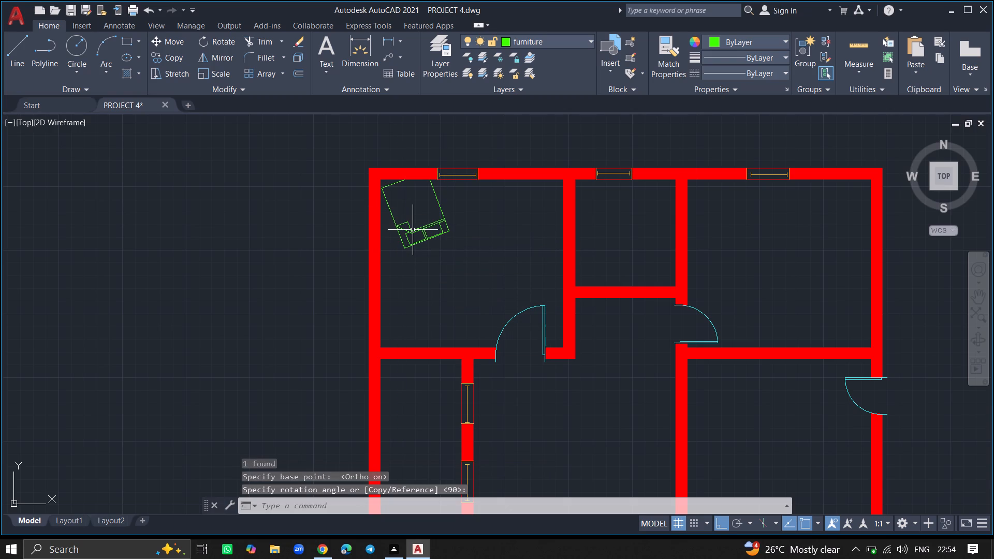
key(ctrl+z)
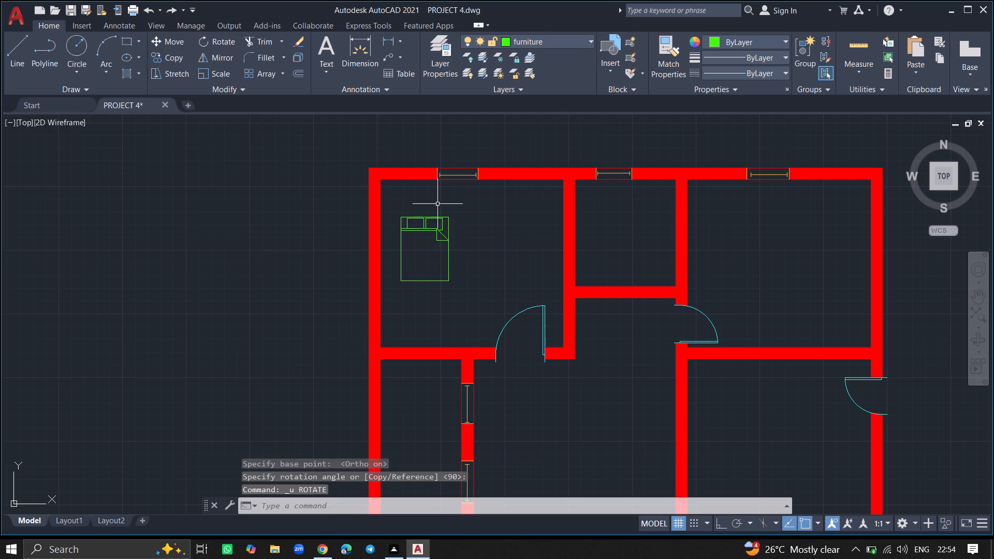
Rotate the queen bed in the top-left room about the middle of its pillow end, with Ortho on.
click(447, 218)
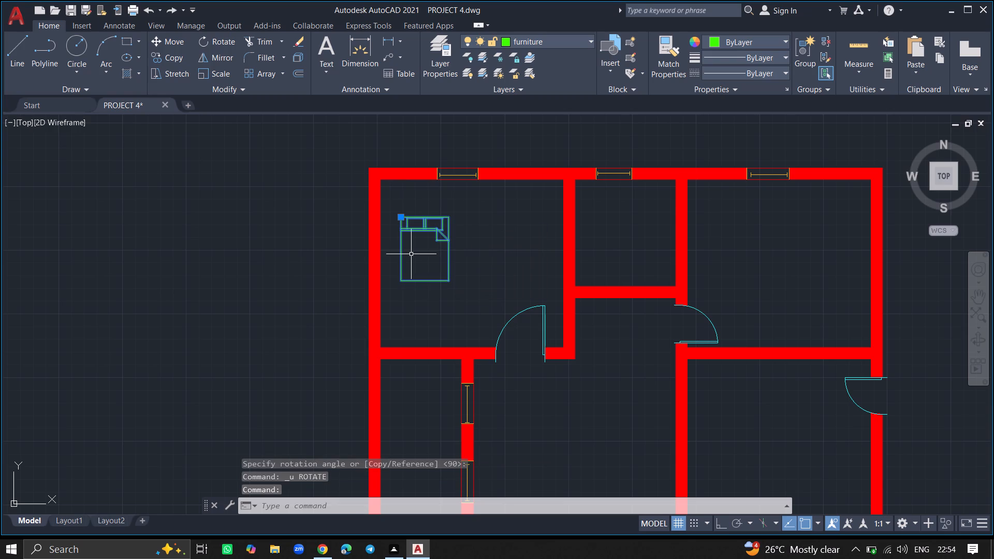
key(F8)
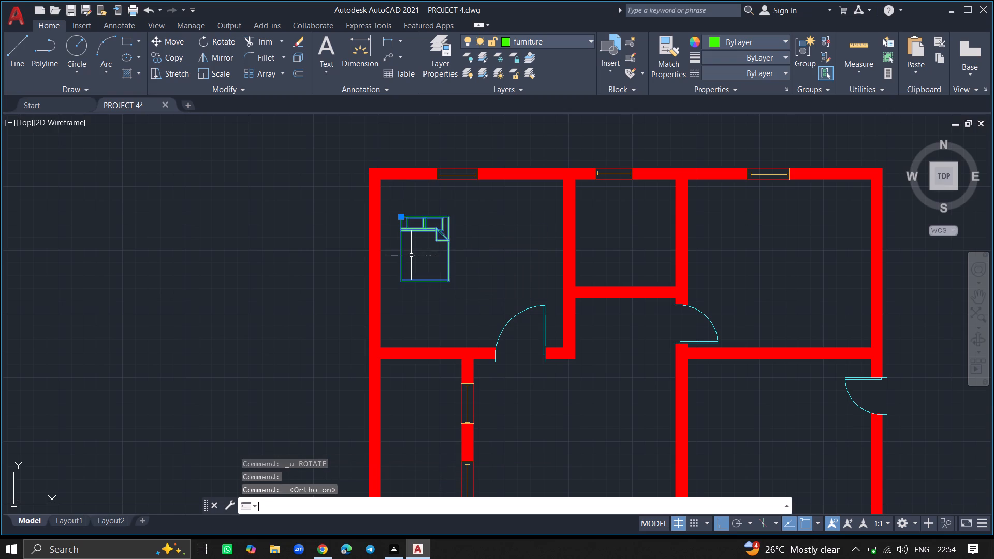
text(ROTATE)
key(Return)
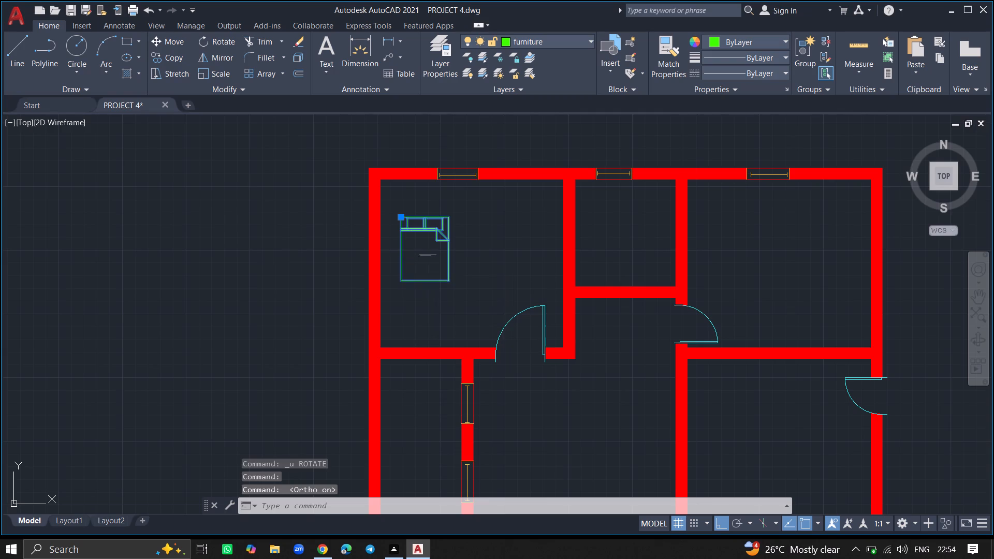
click(425, 227)
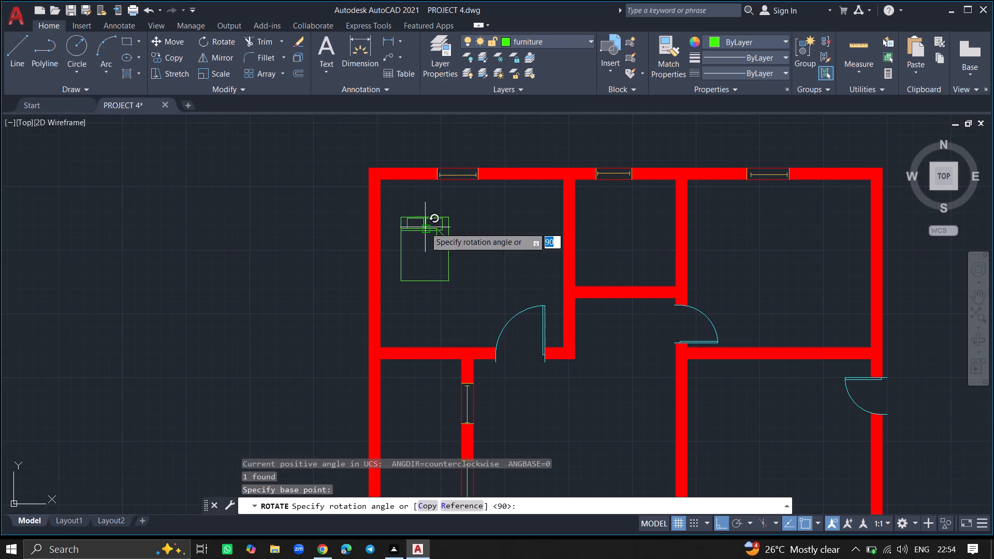
Finish rotating the bed in the upper-left bedroom by 180 degrees so its pillows face the room's lower wall.
click(408, 242)
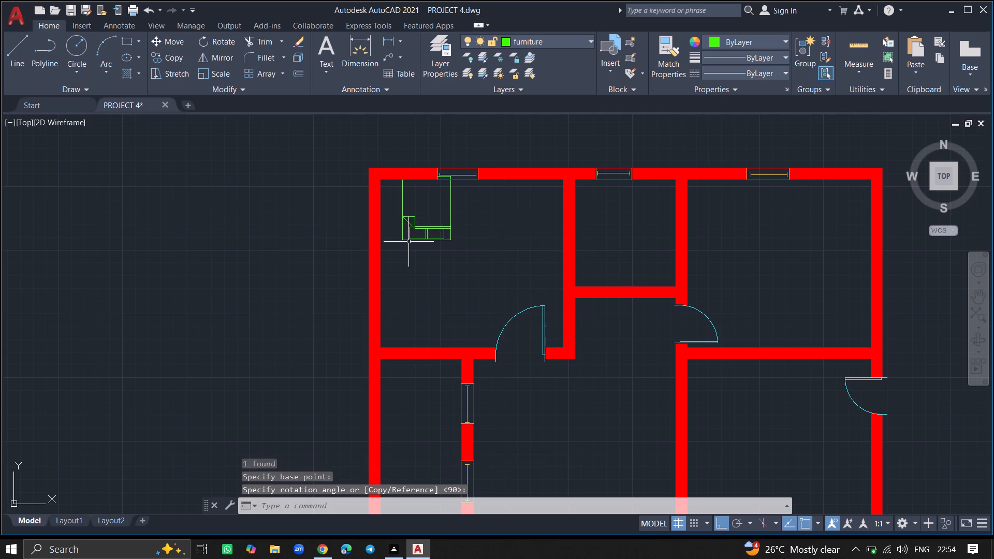
Move the bed straight down in the upper-left bedroom, close to the room's lower wall.
click(413, 238)
text(MOVE)
key(Return)
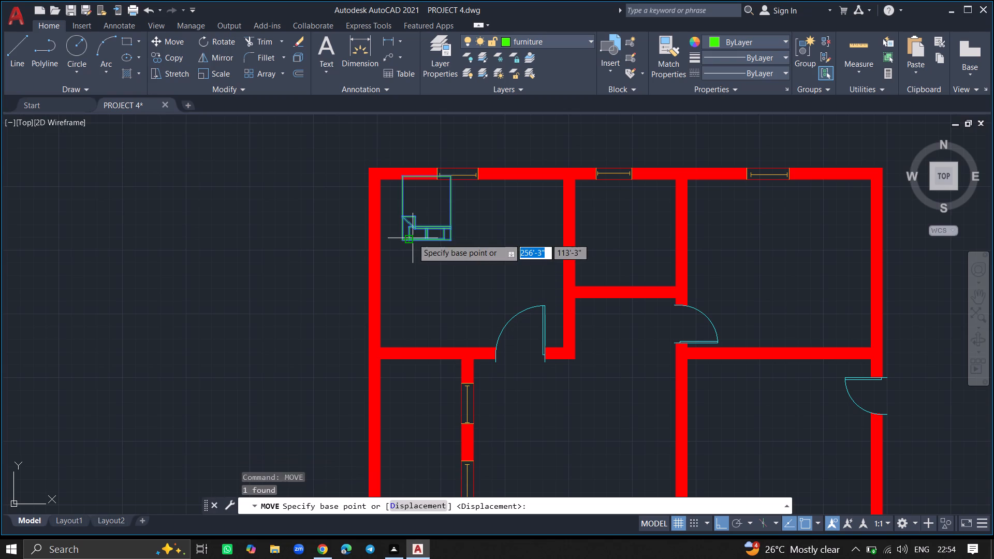
click(413, 238)
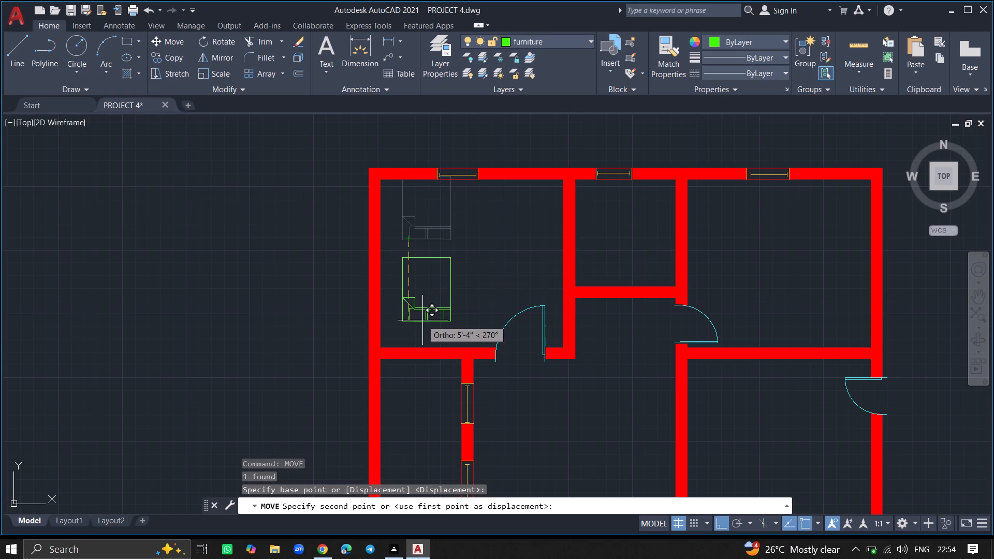
click(423, 332)
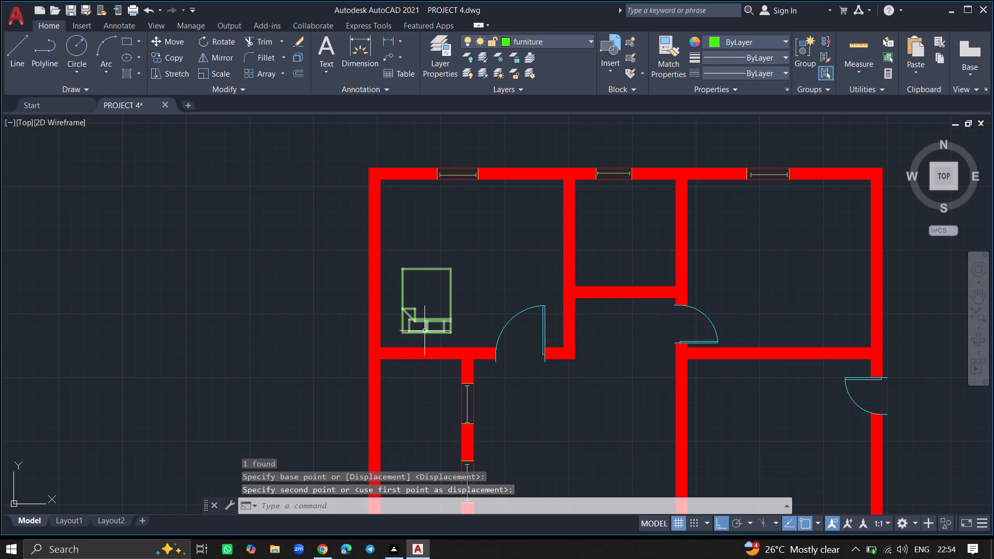
Copy the bed into the upper-right bedroom and to the lower-left bedroom's bathroom doorway.
click(425, 331)
text(COPY)
key(Return)
click(425, 331)
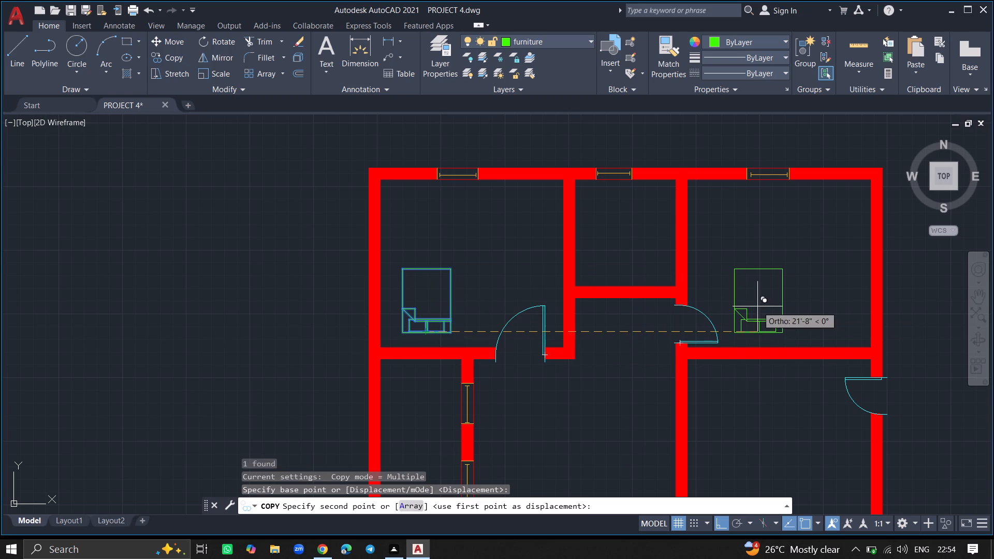
click(793, 304)
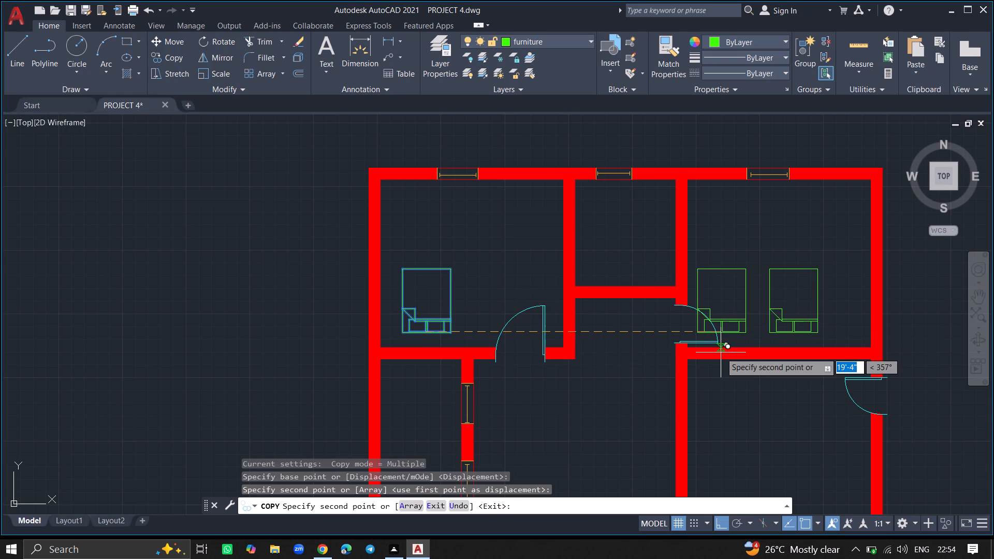
ctrl+scroll(721, 352, down, 4)
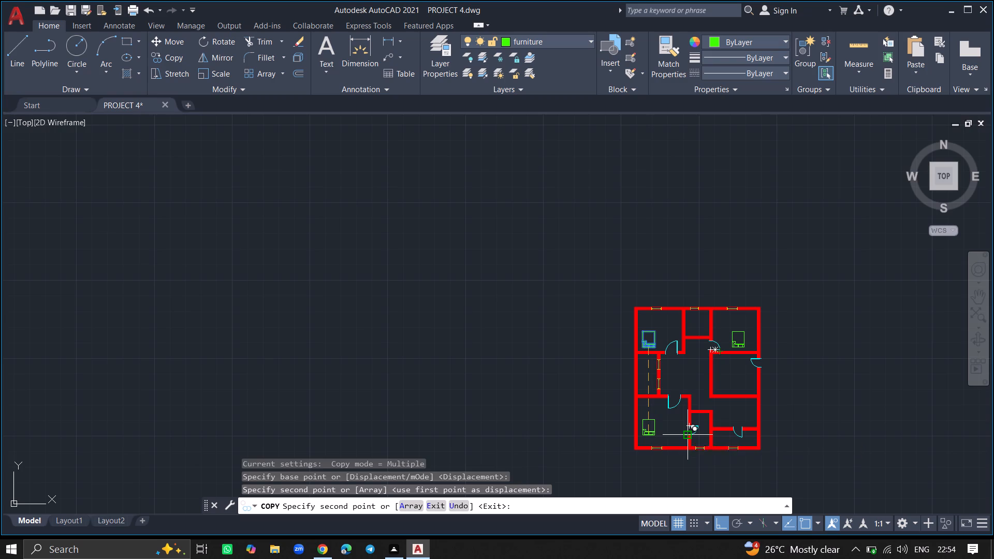
click(684, 435)
ctrl+scroll(684, 435, up, 2)
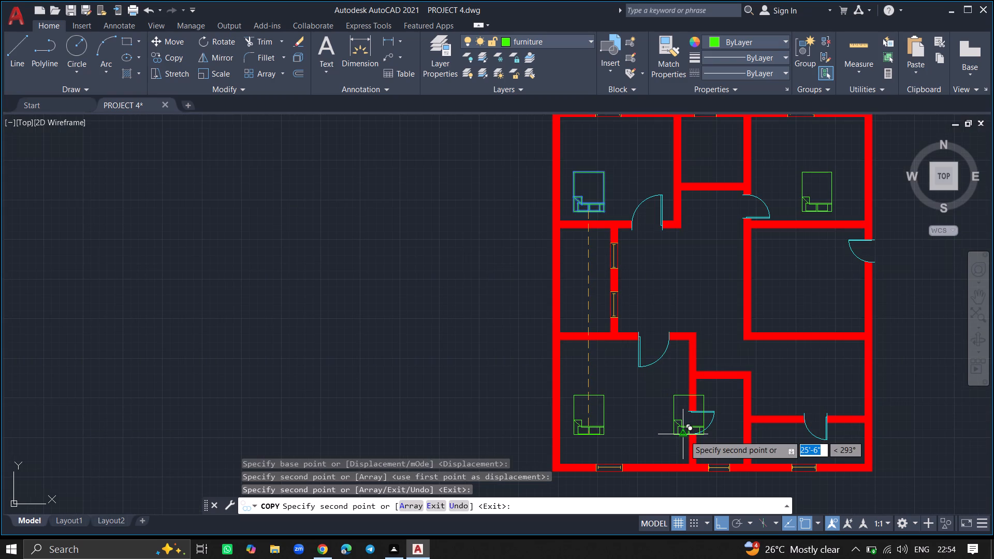
key(Escape)
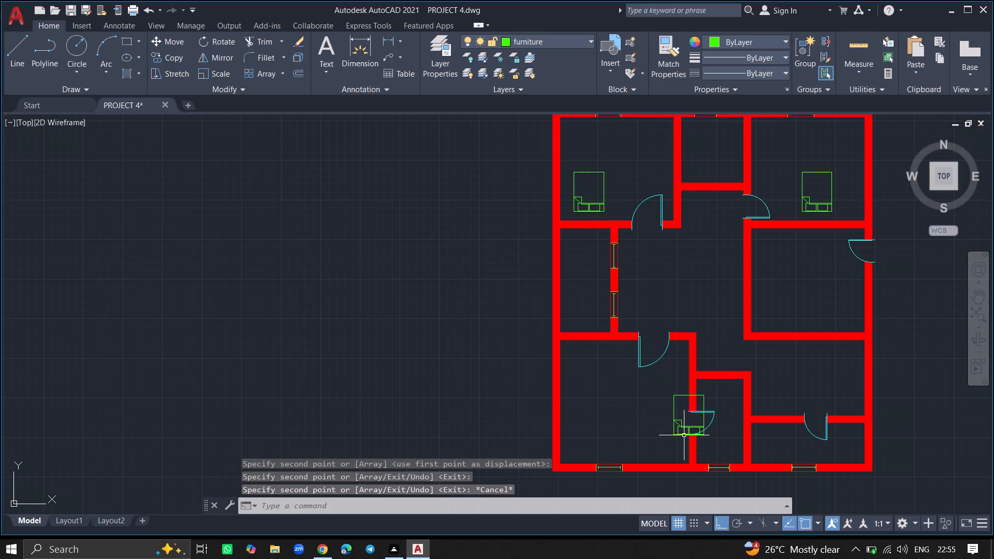
Move the lower bed copy off the bathroom doorway, about 9'-3" horizontally into the lower-left bedroom.
click(683, 432)
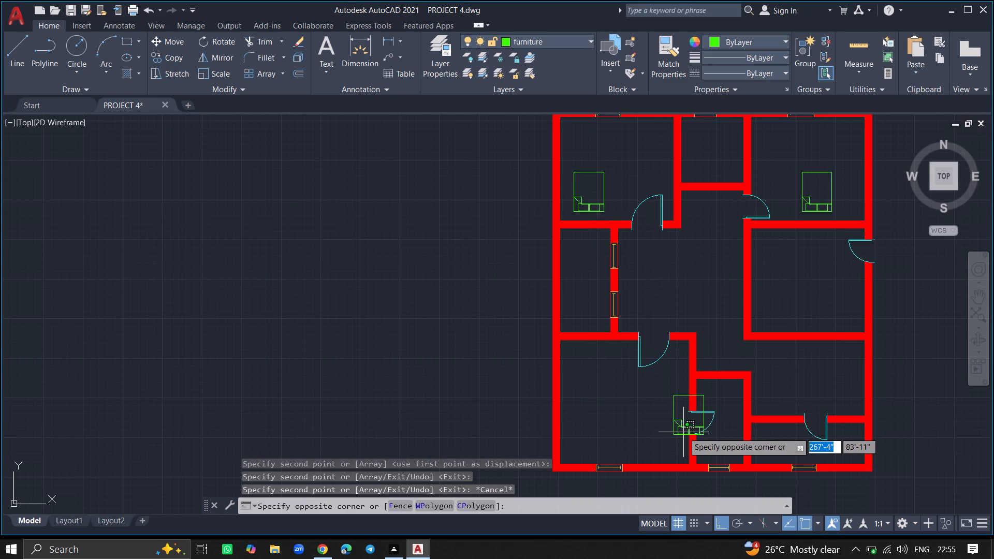
ctrl+scroll(683, 432, up, 4)
click(622, 394)
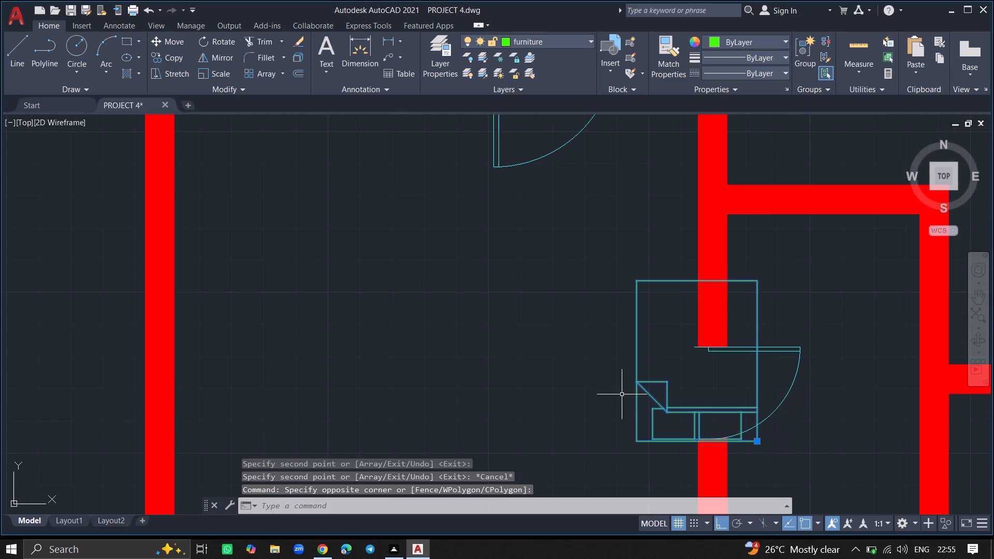
text(MOVE)
key(Return)
click(650, 393)
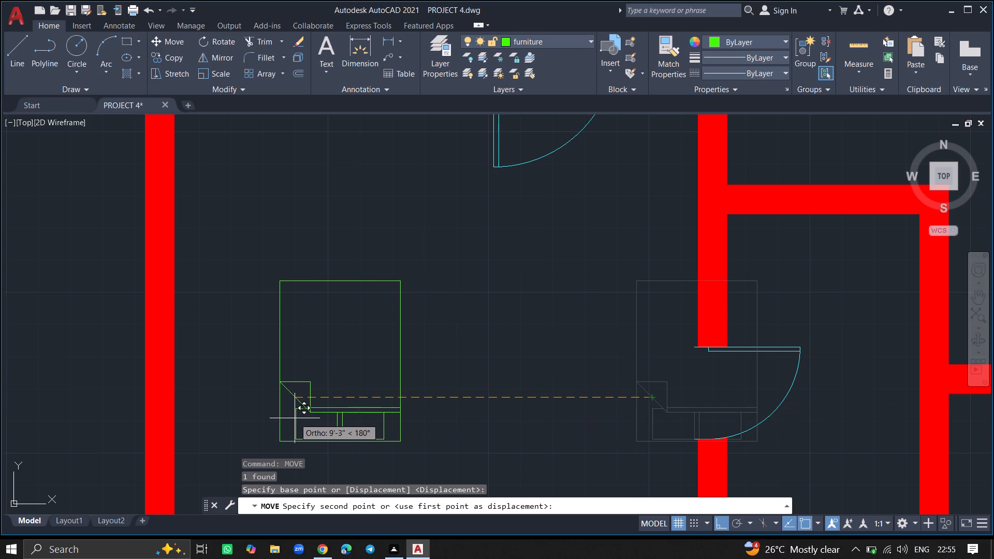
click(295, 418)
Rotate the bed in the upper-left bedroom 270 degrees so its pillows face the left exterior wall.
ctrl+scroll(329, 394, down, 4)
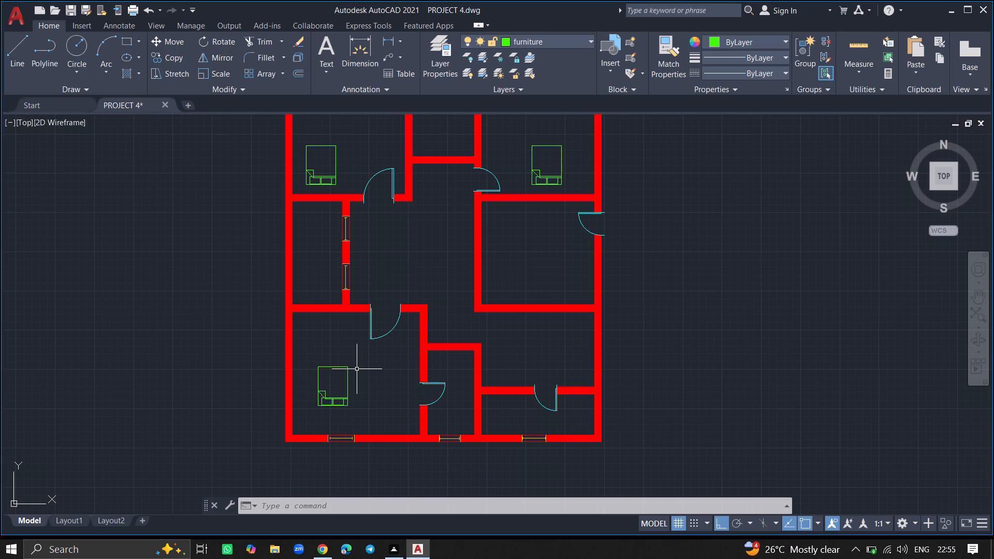
ctrl+scroll(357, 333, down, 1)
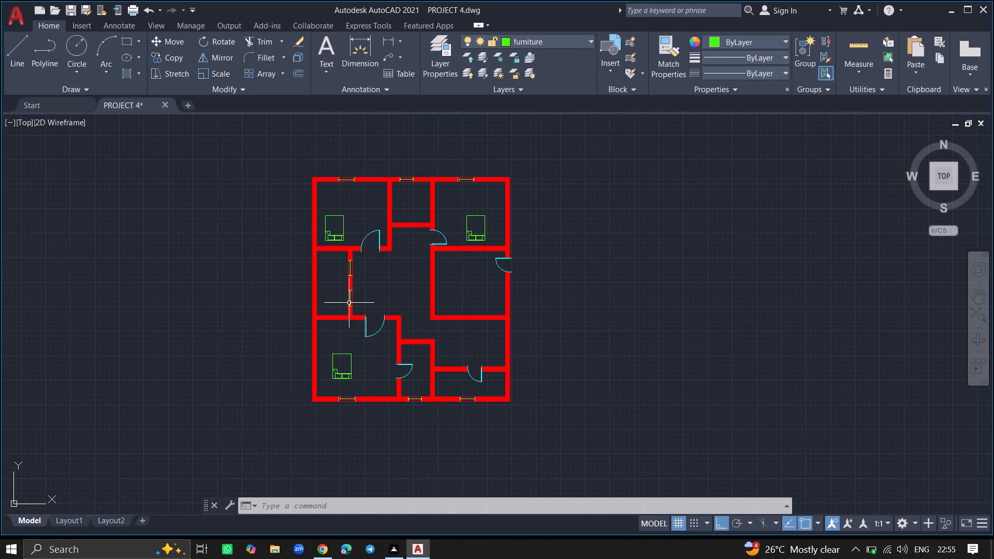
ctrl+scroll(340, 231, up, 3)
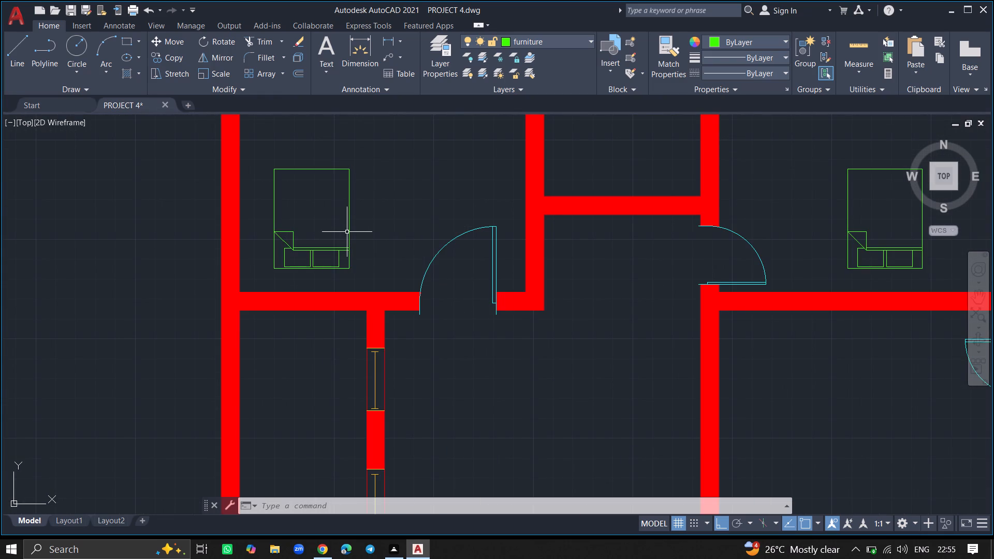
click(349, 233)
text(ROT)
text(ATE)
key(Return)
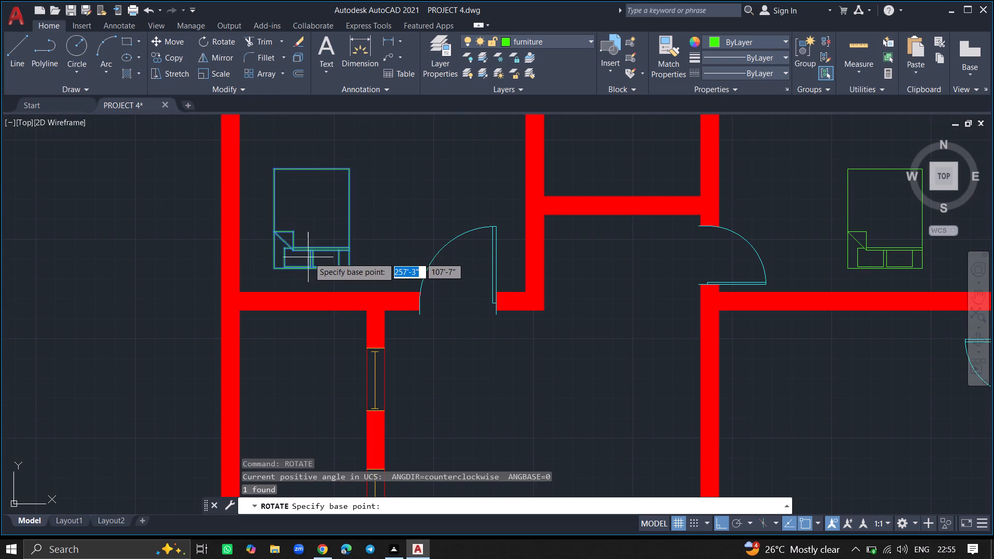
click(313, 254)
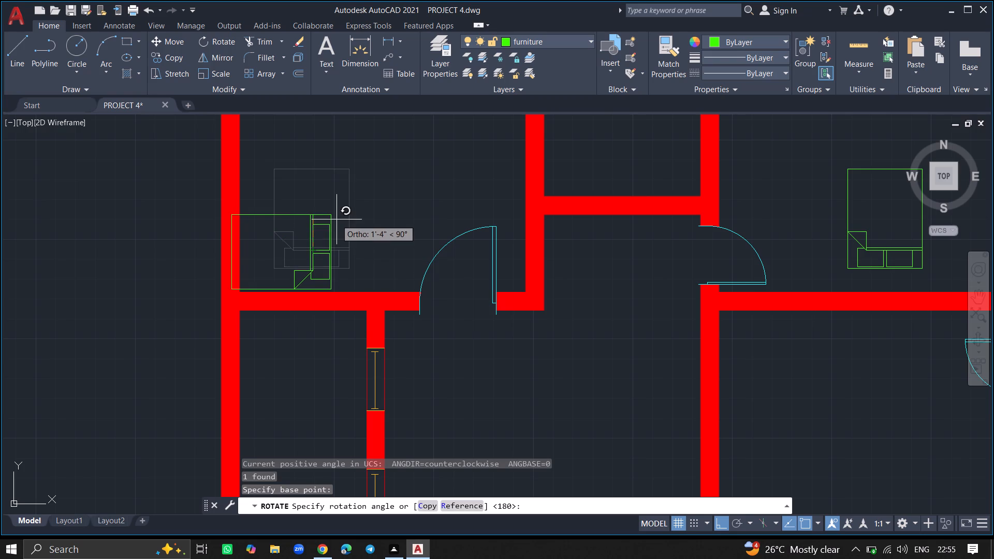
click(304, 282)
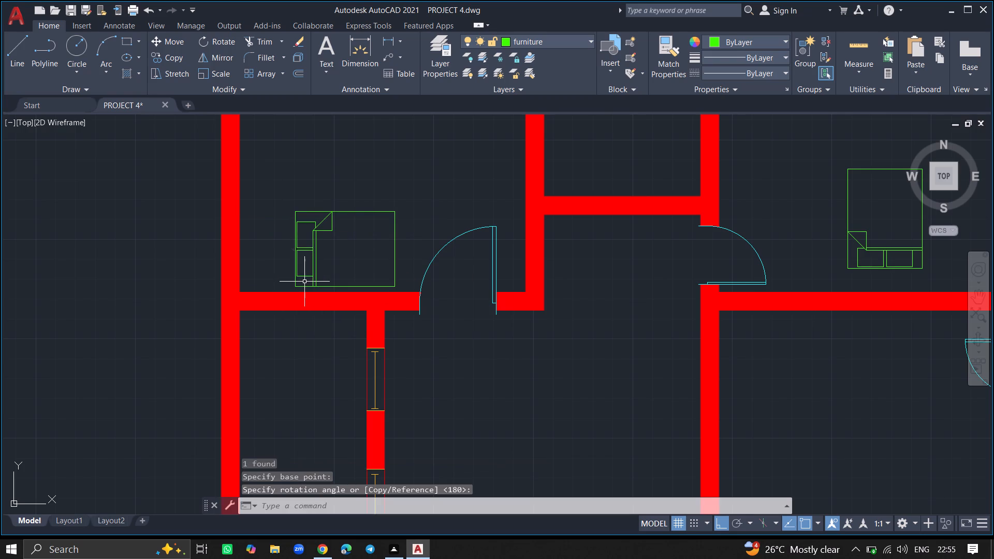
Move the upper-left bedroom's bed diagonally up, with Ortho off, to just beside the left exterior wall.
click(302, 250)
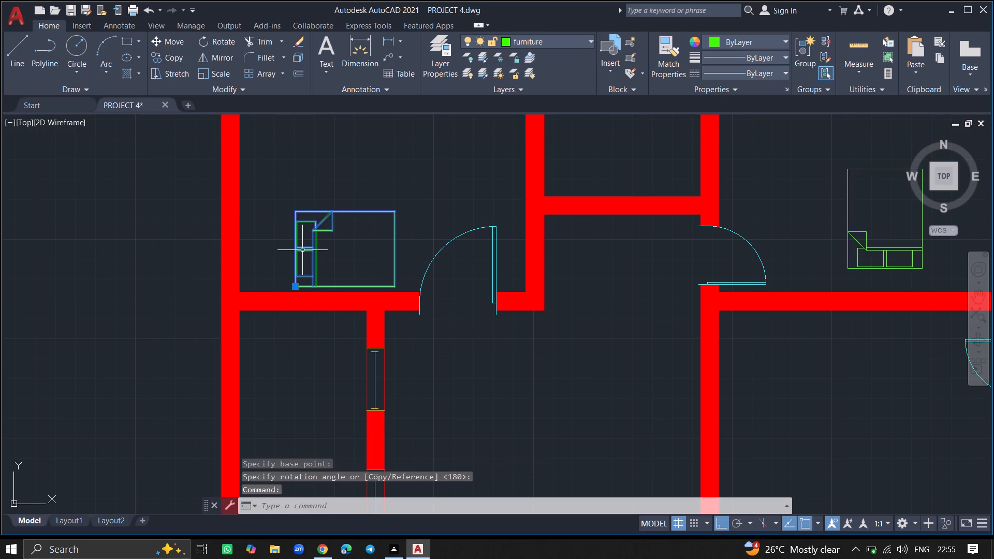
text(MOVE)
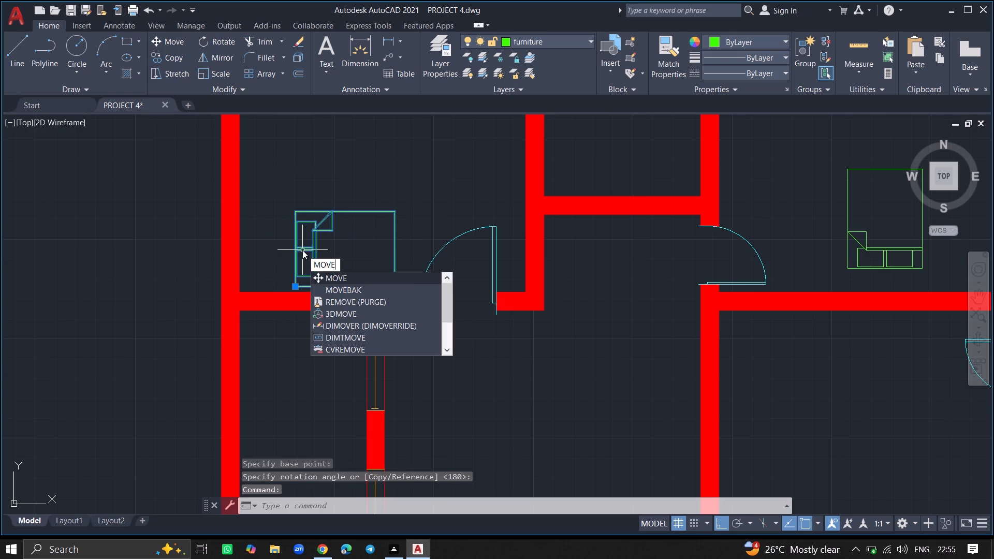
key(Return)
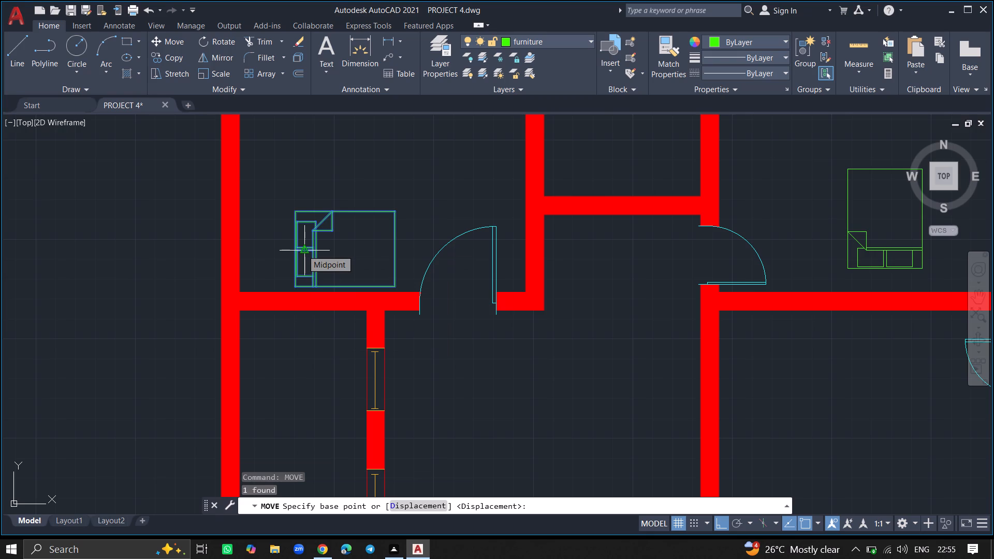
click(302, 250)
ctrl+scroll(285, 184, down, 2)
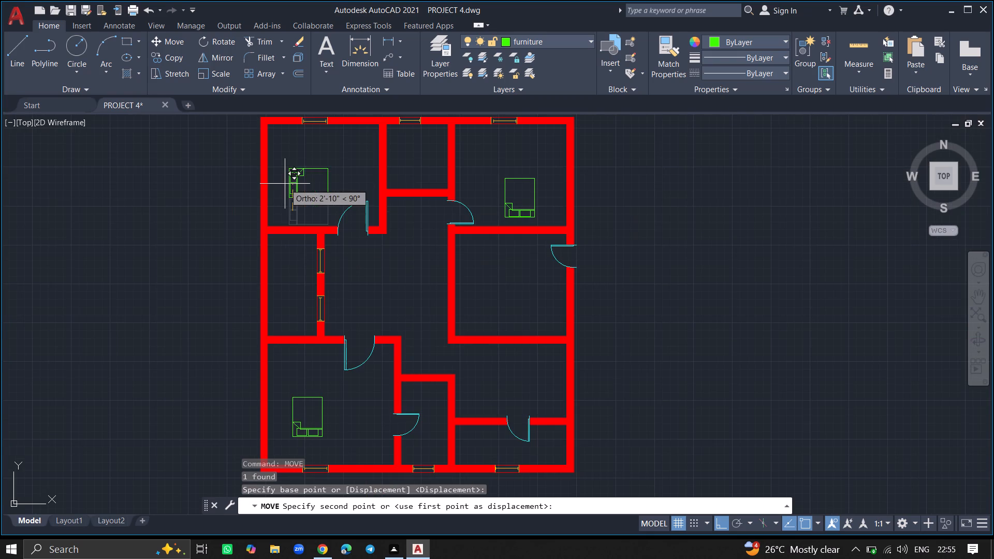
ctrl+scroll(272, 171, up, 2)
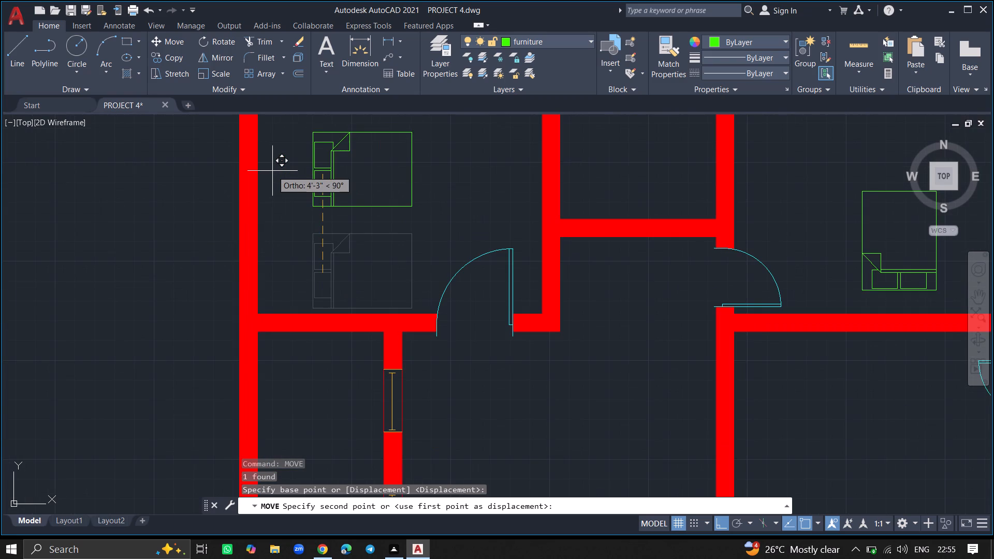
key(F8)
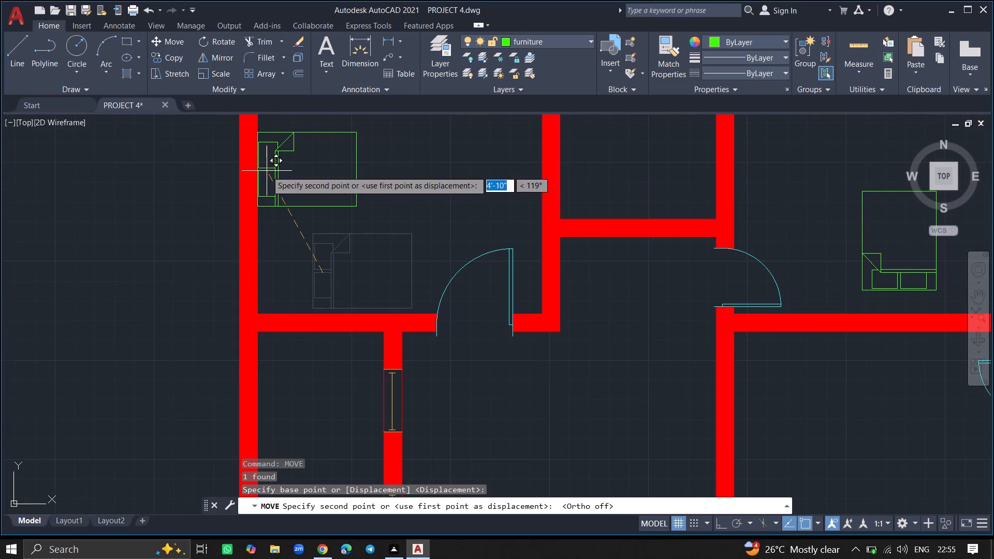
click(274, 170)
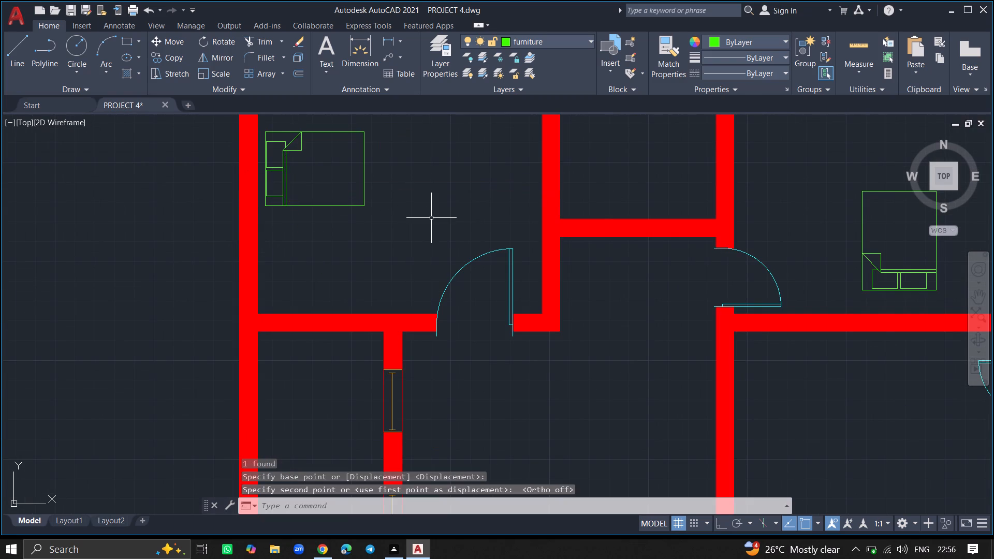
Rotate the upper-right bedroom's bed 90 degrees, with Ortho on, so its pillows face the right exterior wall.
key(F8)
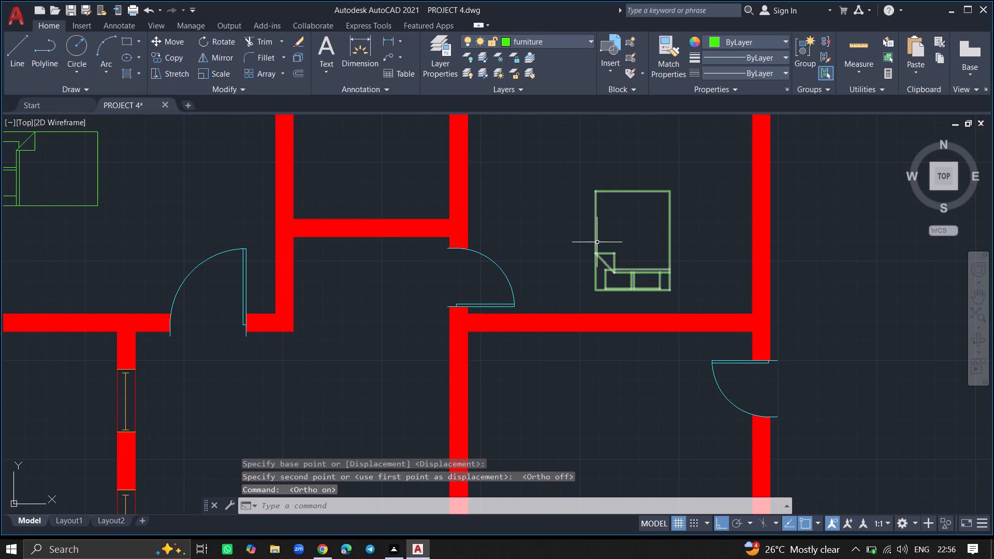
click(597, 242)
text(ROTATE)
key(Return)
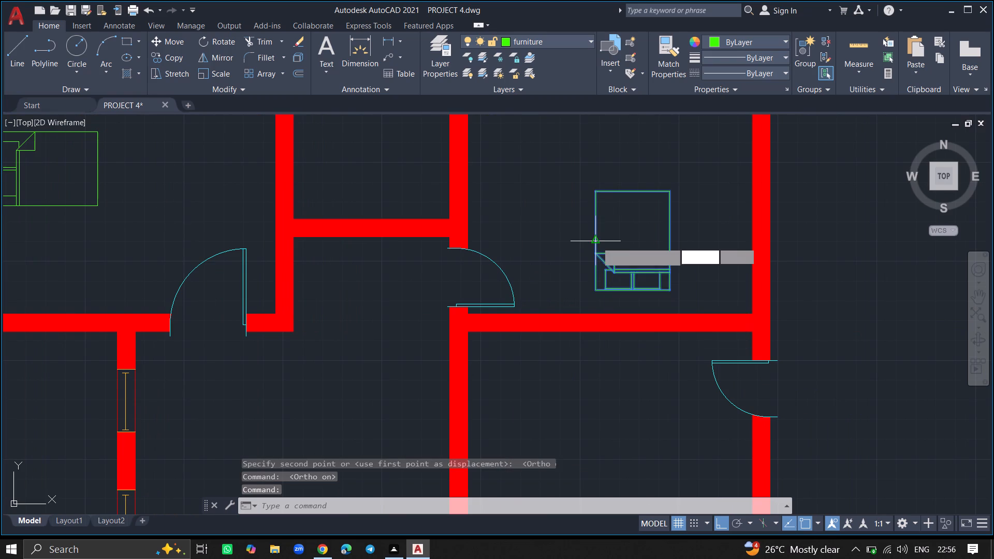
click(597, 242)
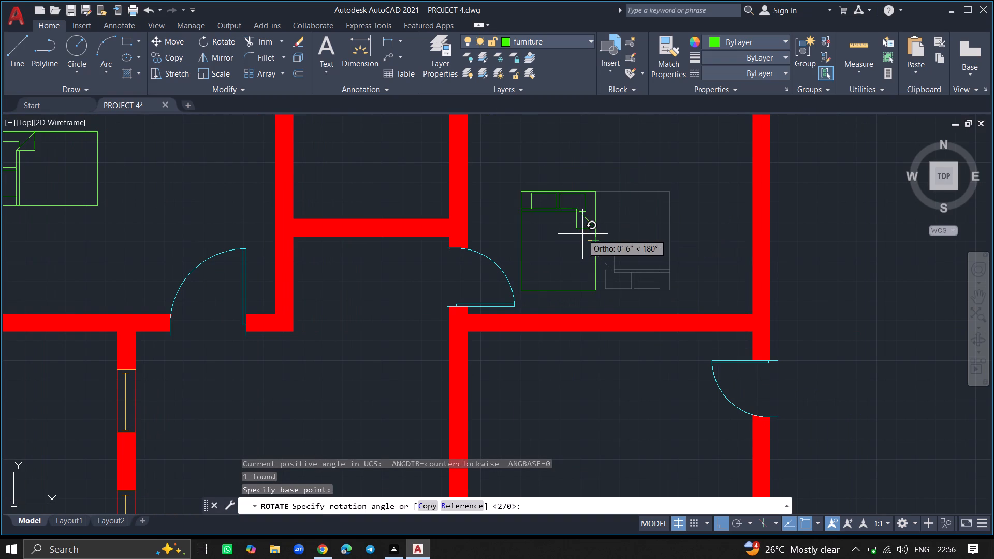
click(599, 231)
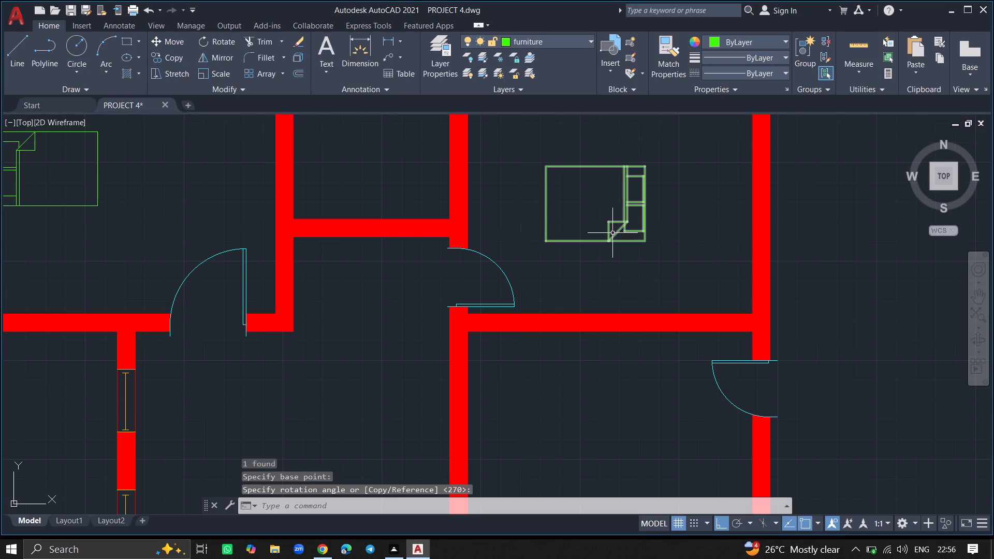
Move the upper-right bedroom's bed diagonally up, with Ortho off, to just beside the right exterior wall.
click(612, 236)
key(F8)
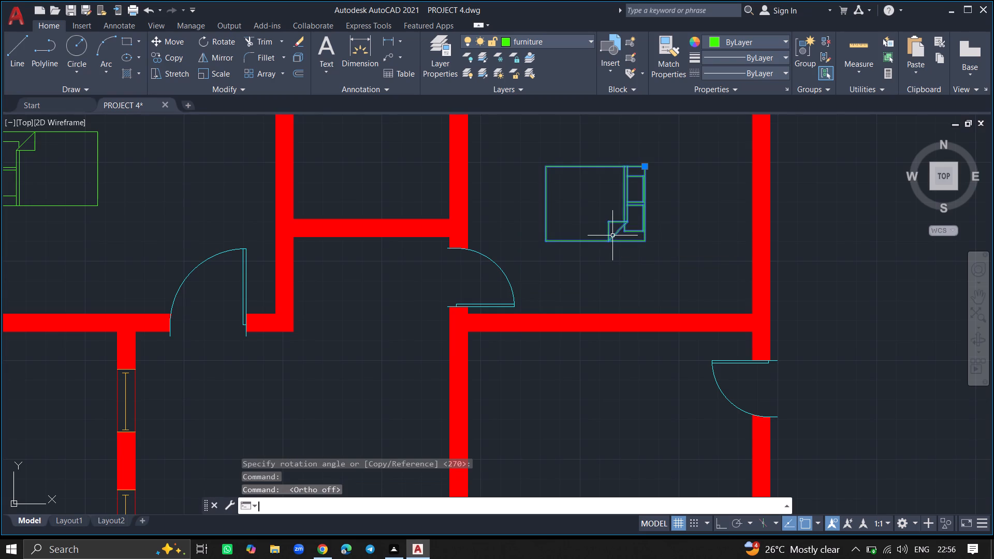
text(MOVE)
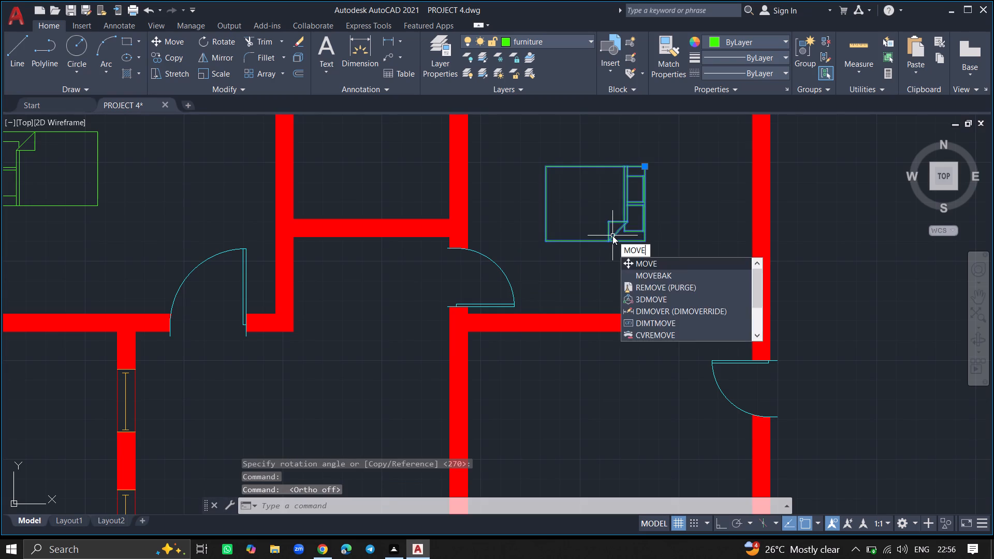
key(Return)
click(612, 236)
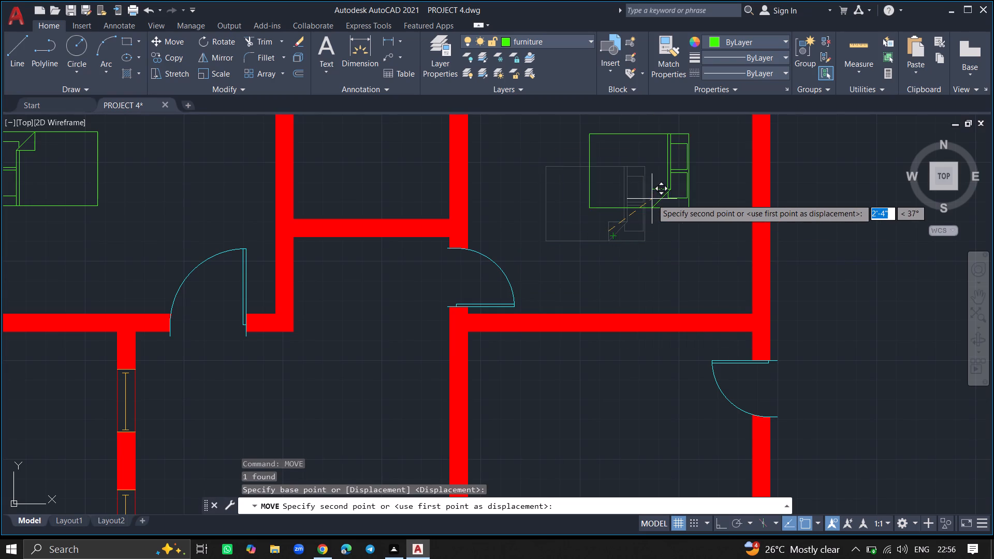
ctrl+scroll(652, 199, down, 2)
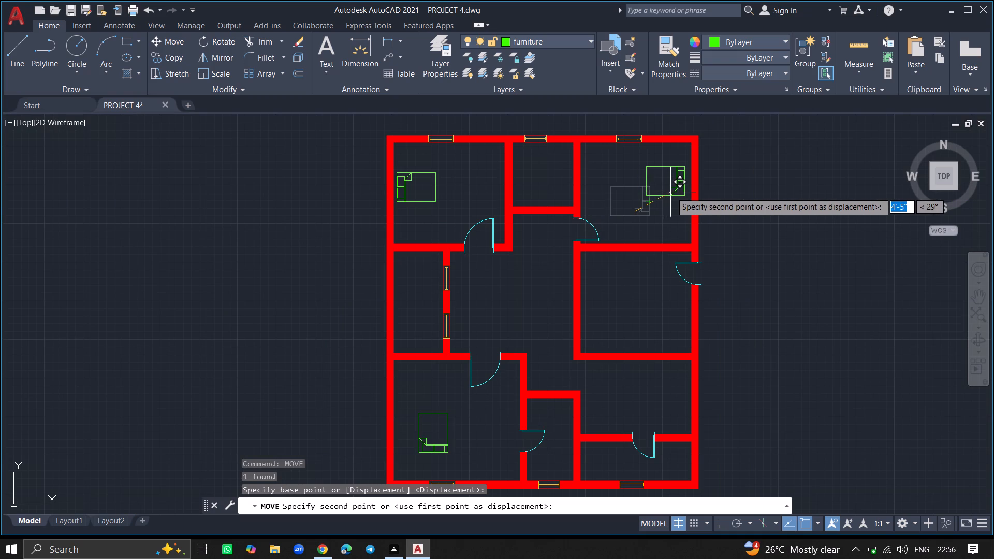
click(672, 192)
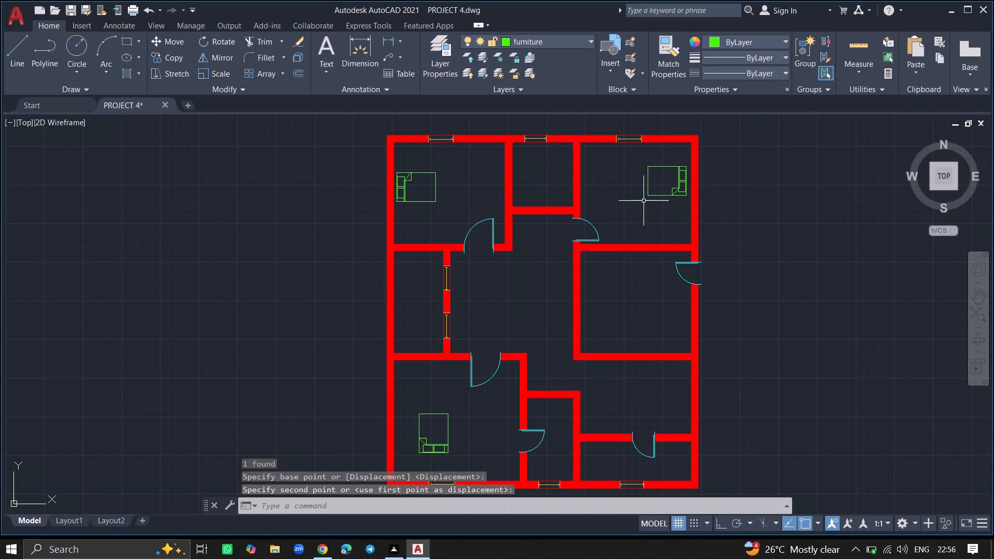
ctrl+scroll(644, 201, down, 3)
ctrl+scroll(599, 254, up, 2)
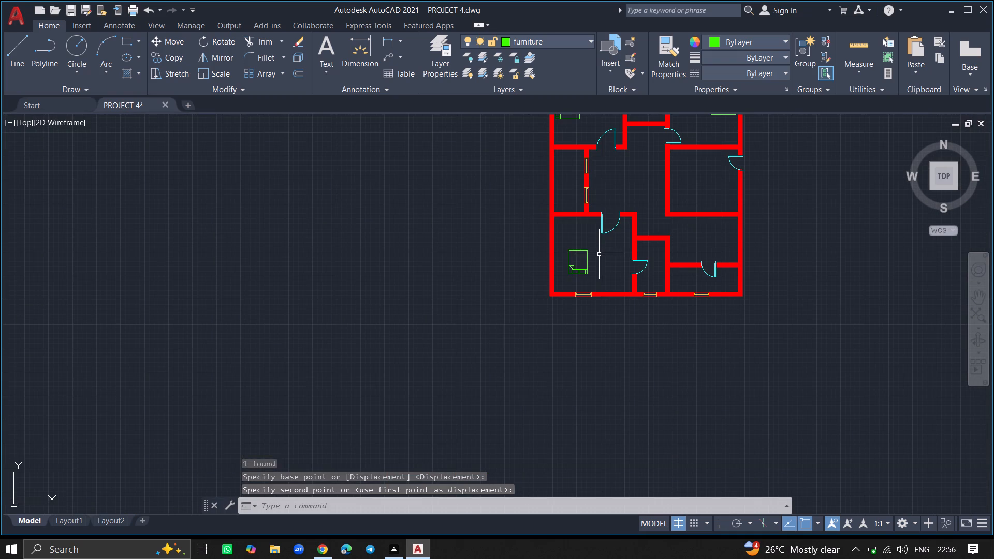
Move the lower-left bedroom's bed down so its pillows sit just inside the lower exterior wall, at the window.
ctrl+scroll(581, 275, up, 4)
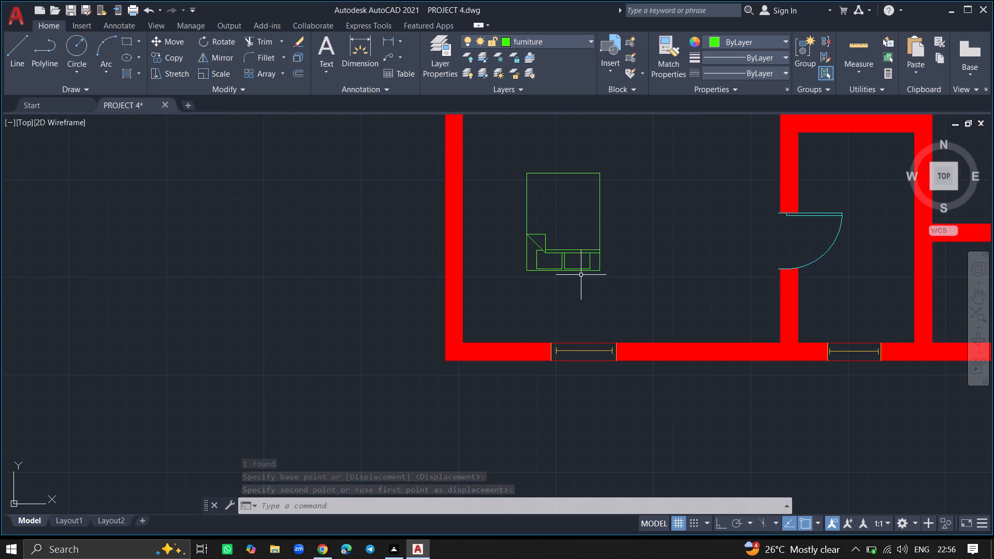
click(580, 269)
text(MOVE)
key(Return)
click(580, 269)
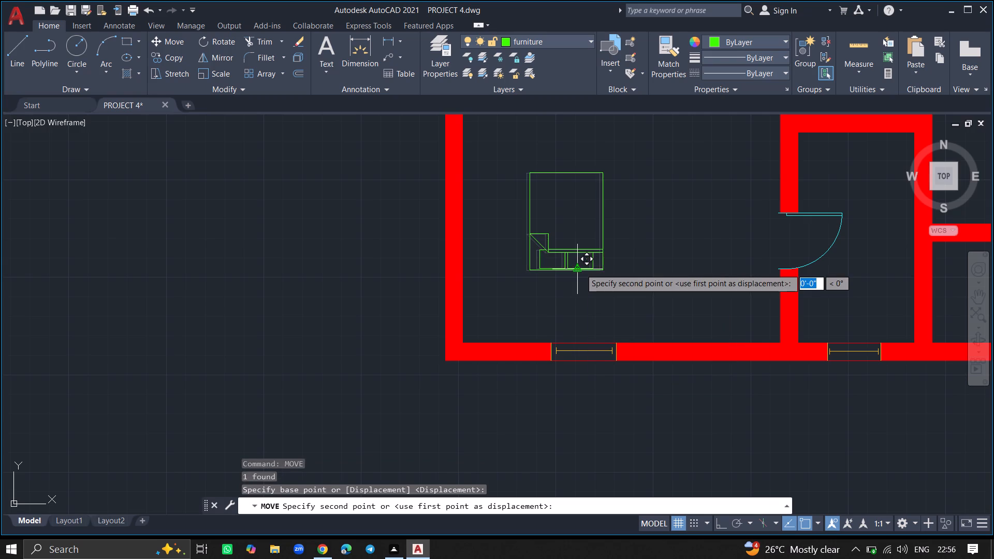
click(593, 327)
ctrl+scroll(596, 282, down, 2)
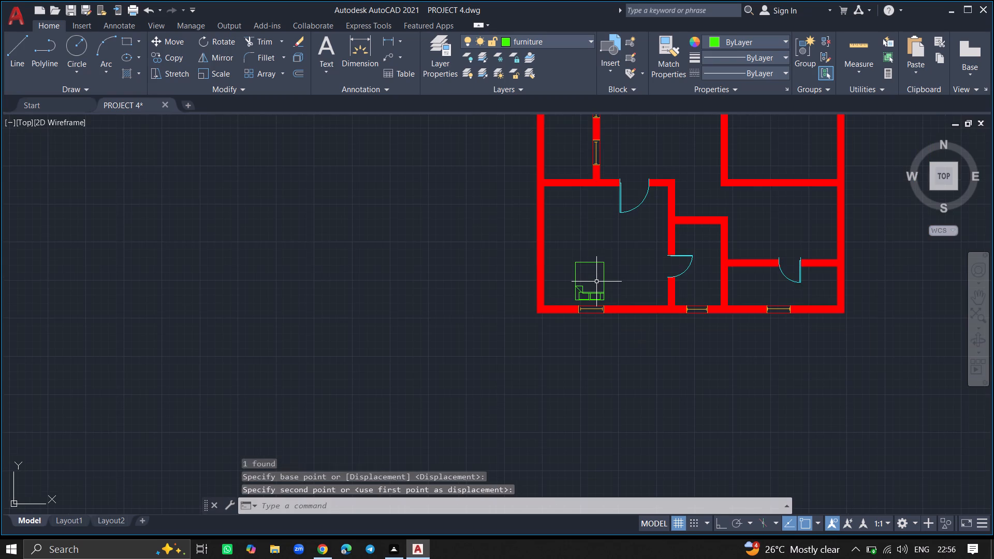
Insert the Dining Set - 36 x 72 in. block from DesignCenter's Home - Space Planner blocks into the drawing.
ctrl+scroll(628, 247, down, 1)
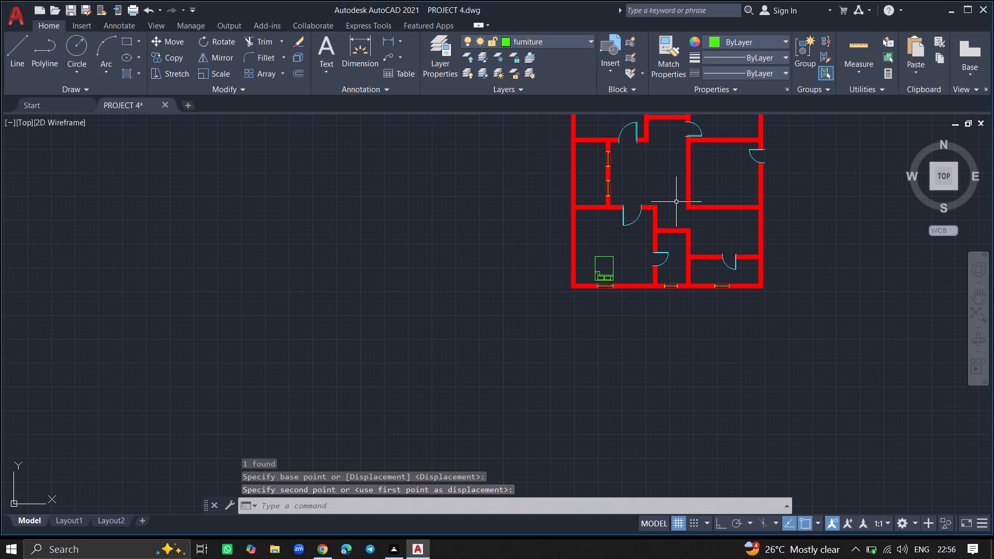
ctrl+scroll(633, 203, down, 3)
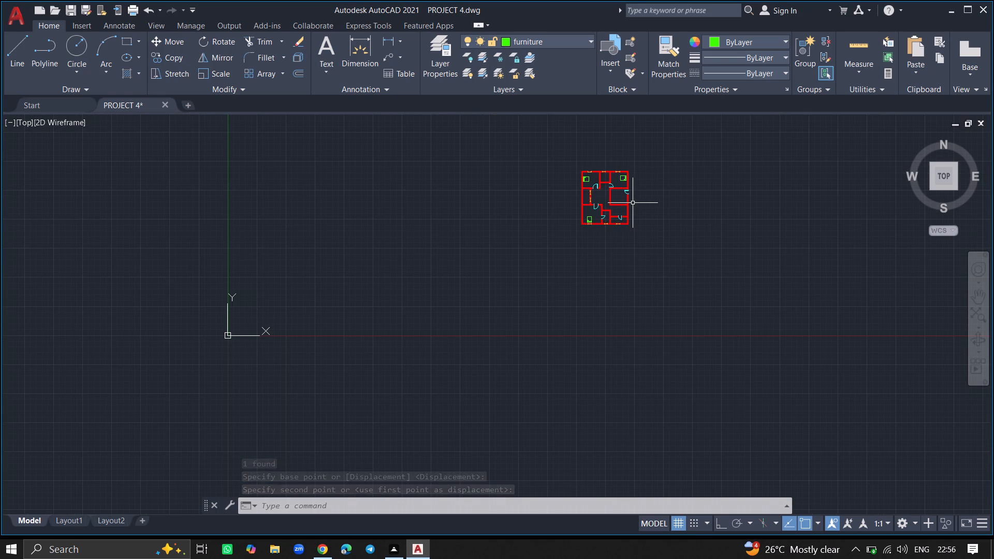
ctrl+scroll(621, 187, up, 3)
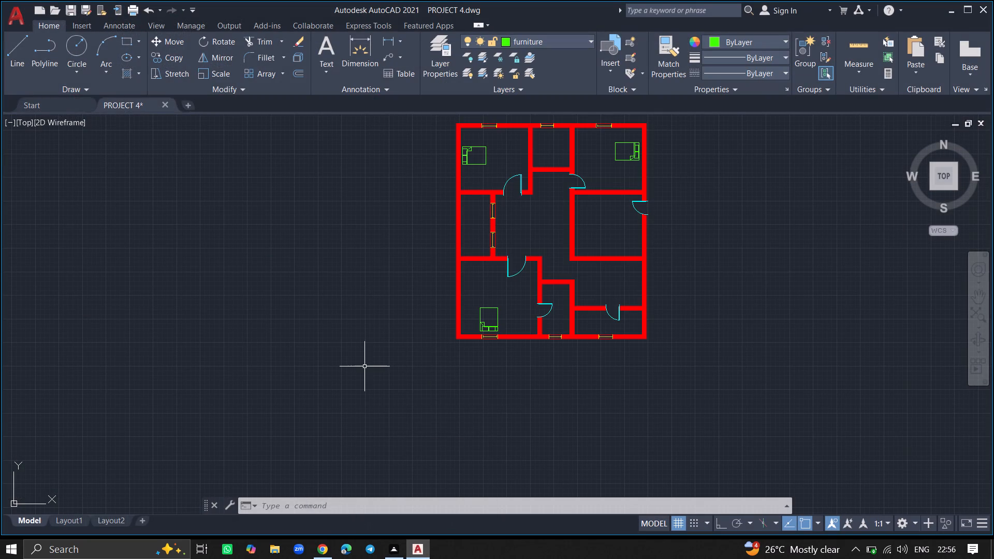
key(ctrl+2)
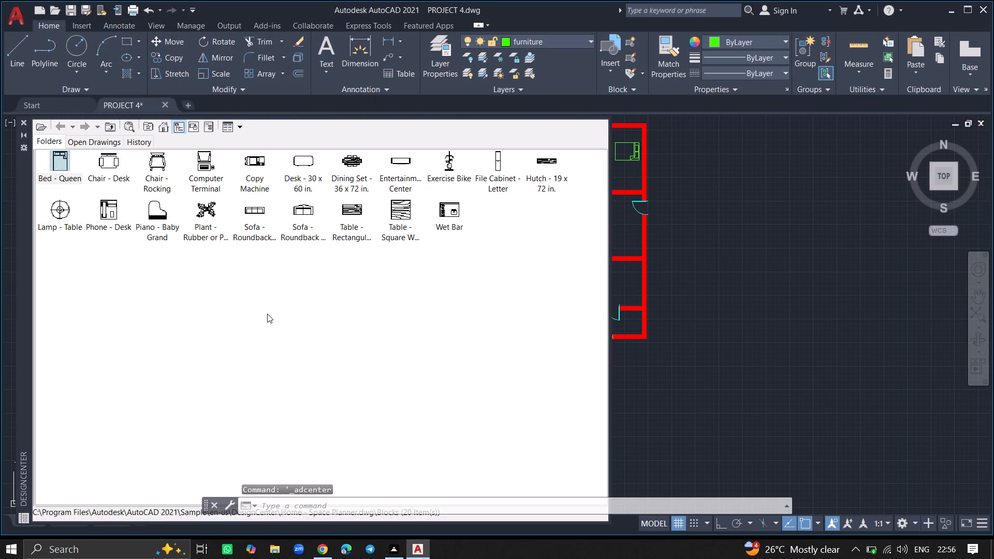
click(346, 169)
drag(346, 169, 493, 146)
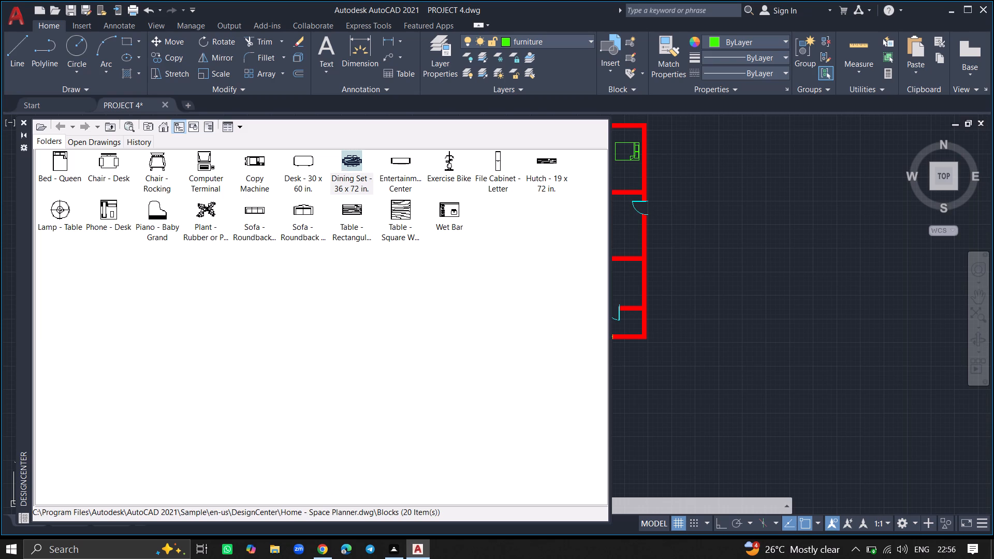
drag(493, 146, 763, 273)
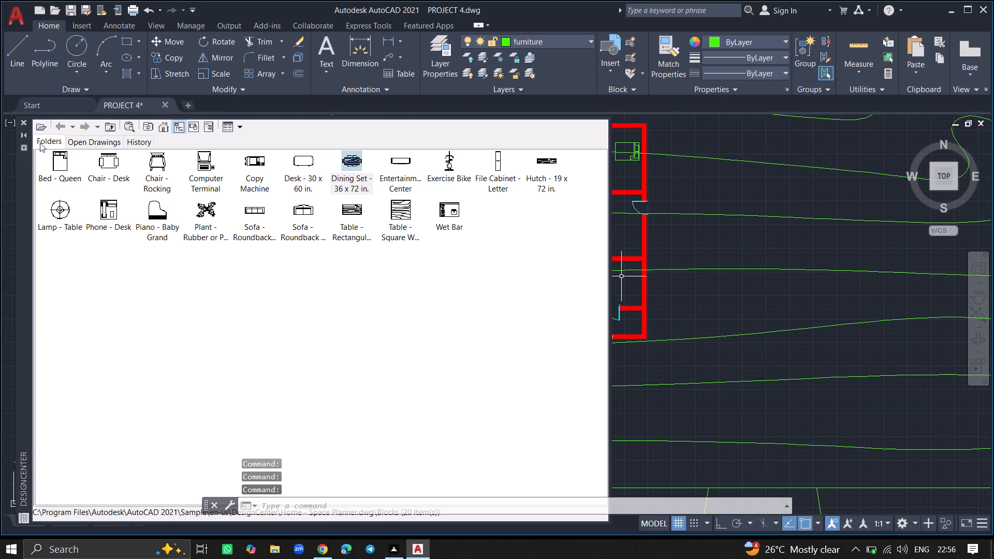
click(23, 121)
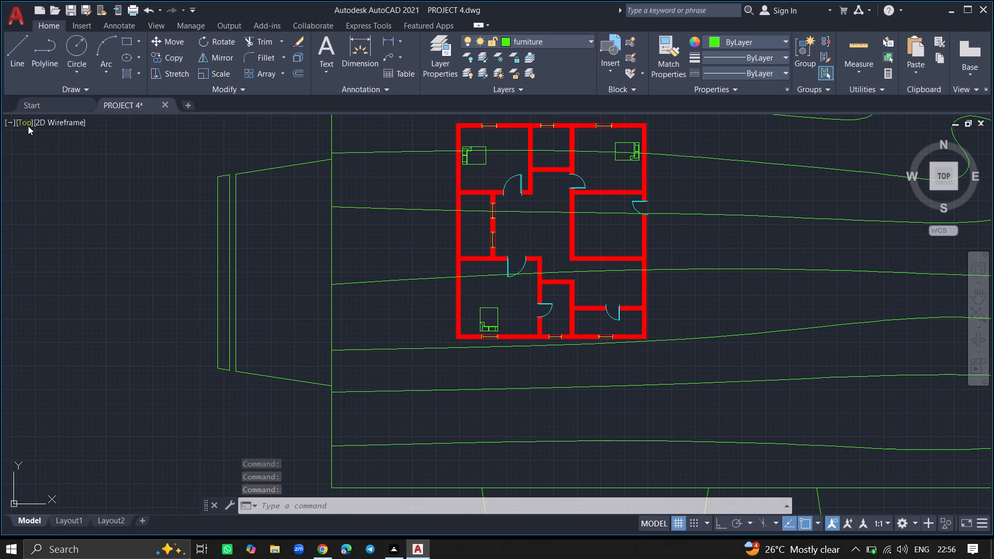
Scale the oversized dining set down freehand about a point on its left edge to suit the house's rooms.
click(235, 196)
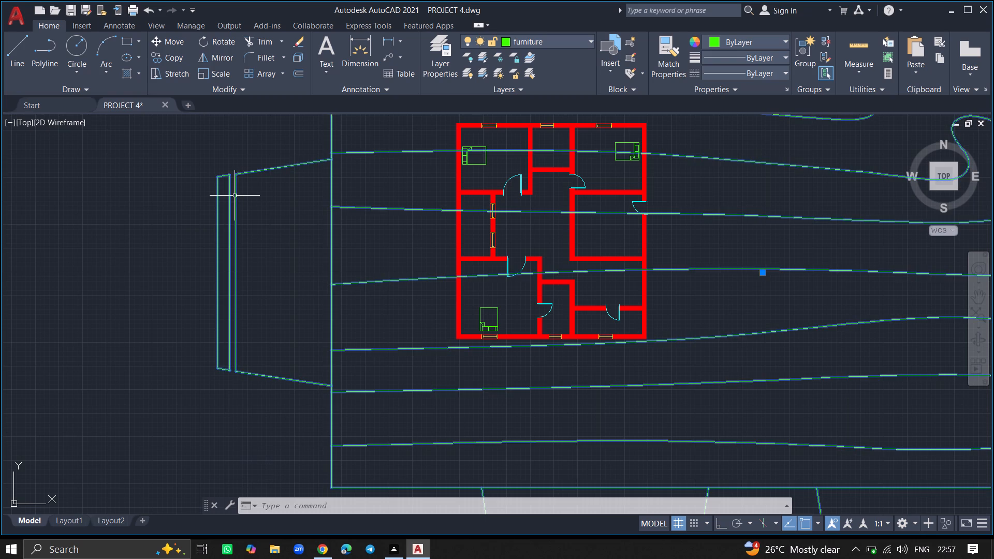
text(SC)
key(Return)
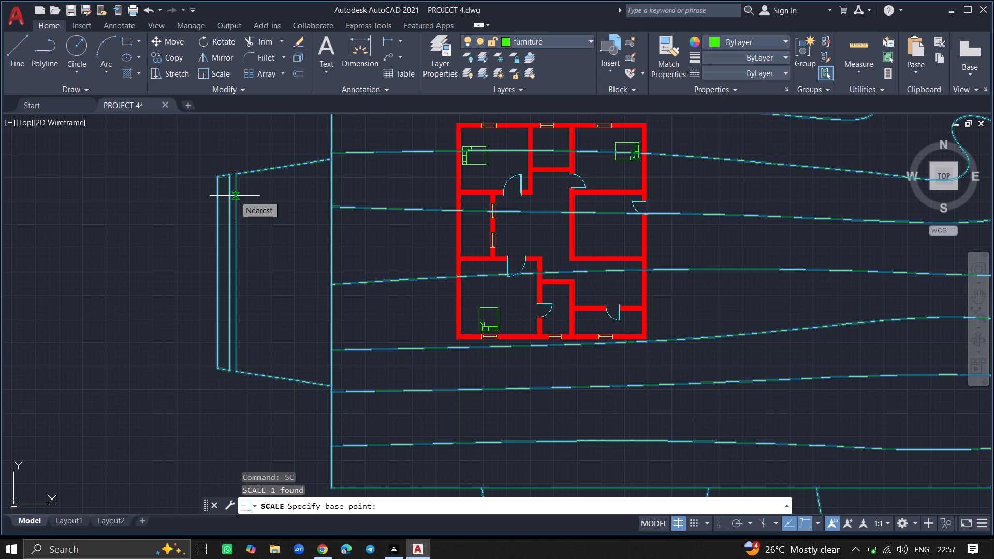
click(235, 196)
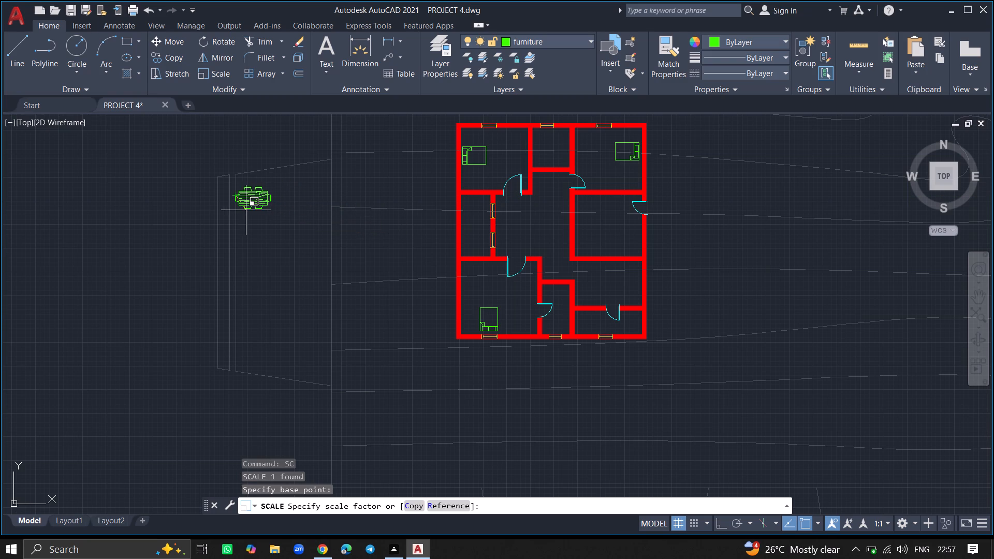
click(246, 210)
Move the dining set about 49'-7" into the central hall, beside the wall with the two windows.
click(250, 199)
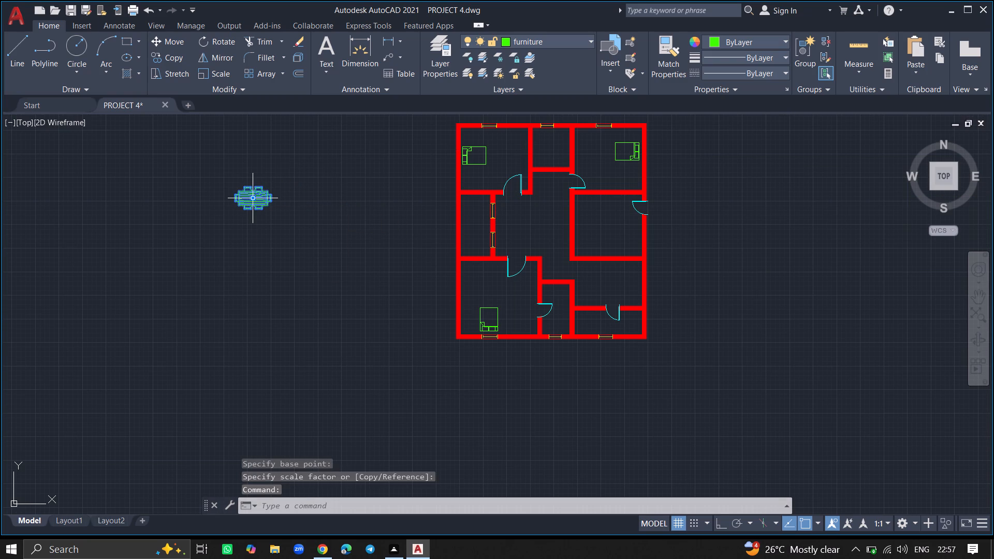
text(MOVE)
key(Return)
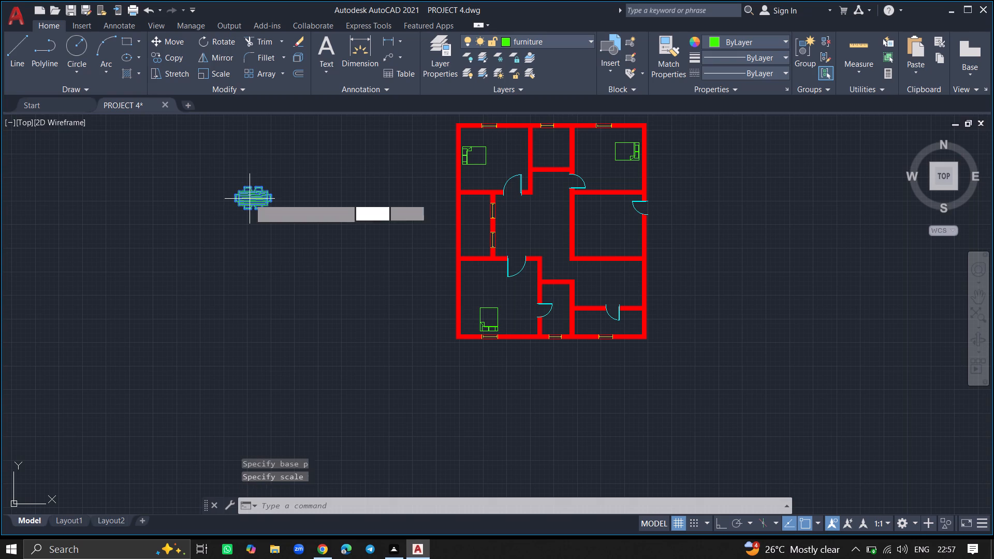
click(250, 199)
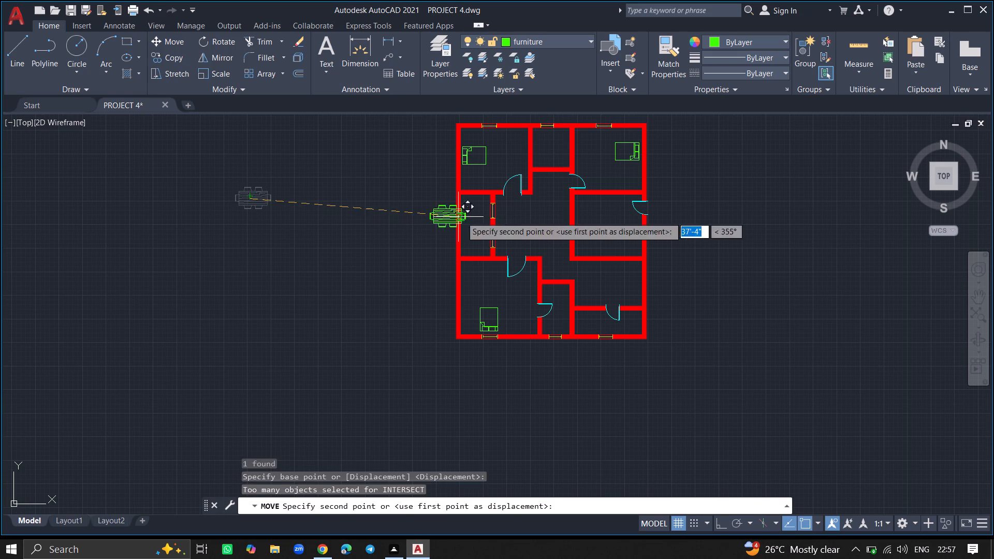
ctrl+scroll(527, 219, up, 1)
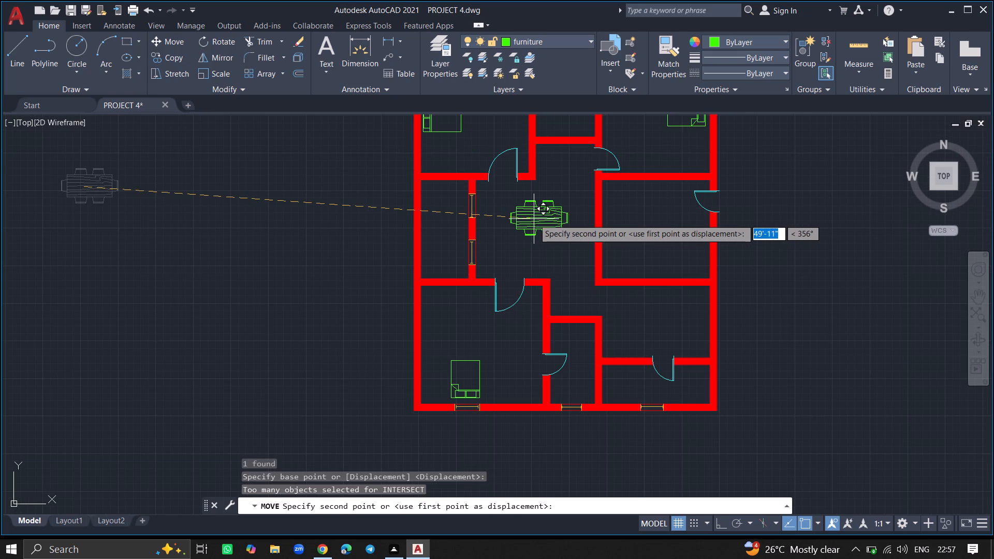
ctrl+scroll(535, 218, up, 2)
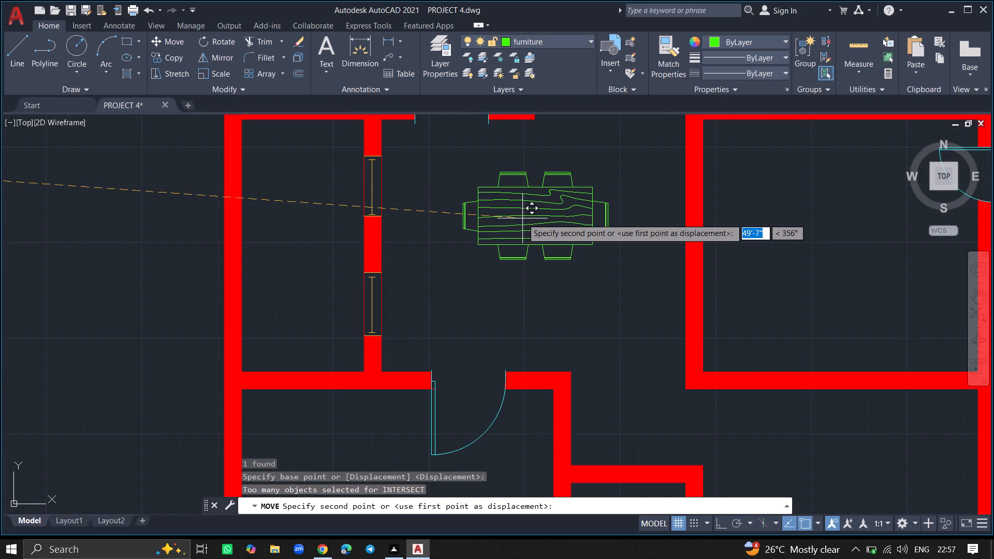
click(522, 218)
ctrl+scroll(542, 231, down, 3)
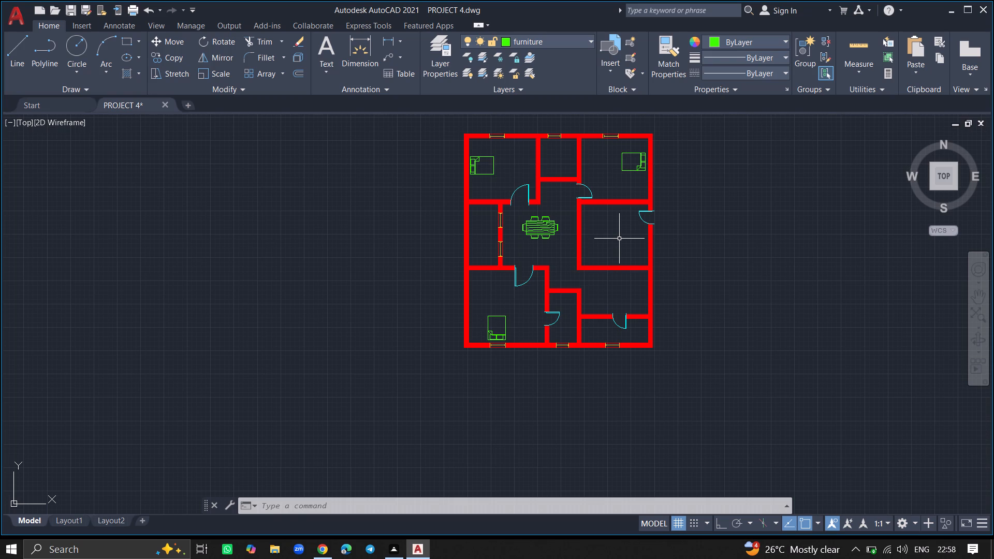
Insert the Sofa - Roundback 7 ft. block from DesignCenter's Home - Space Planner blocks into the drawing.
key(ctrl+2)
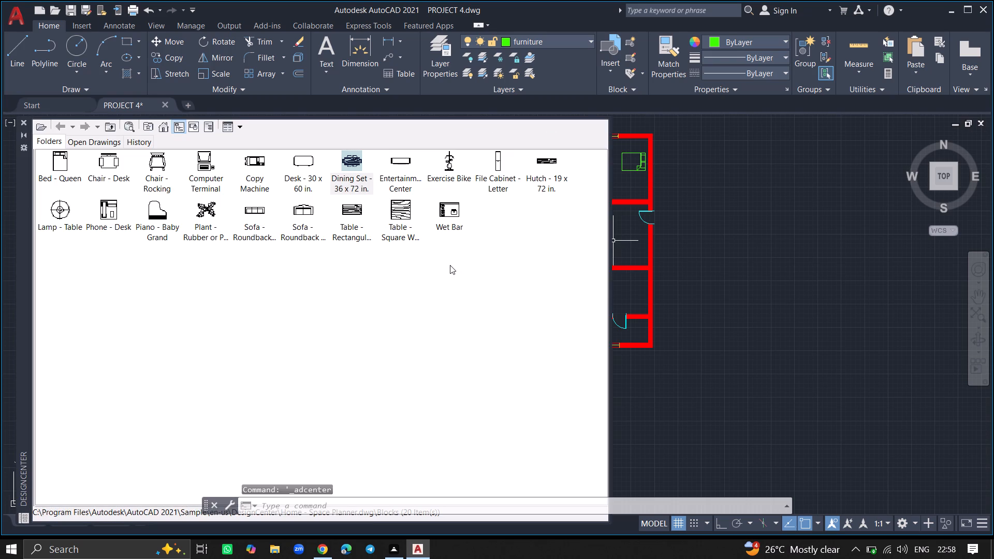
click(252, 219)
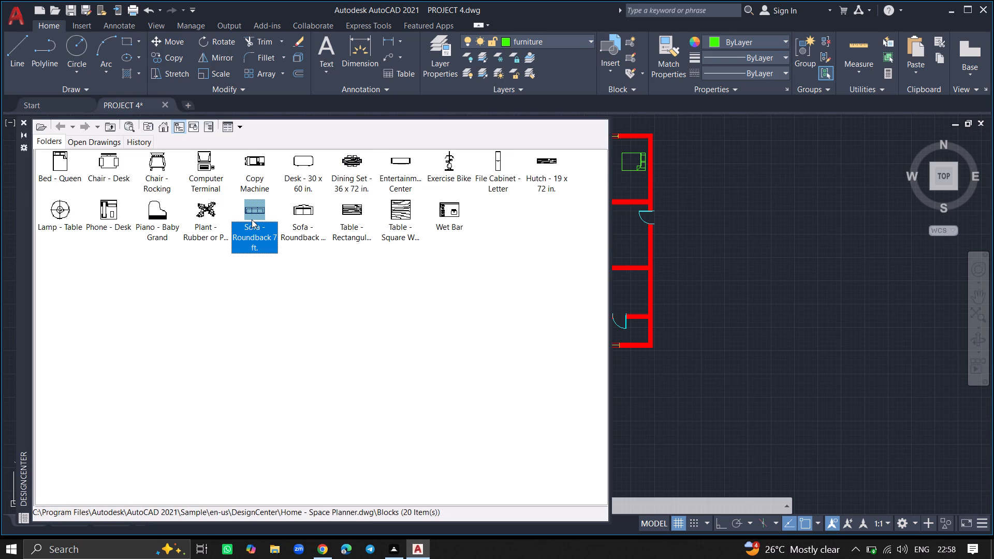
drag(252, 219, 767, 301)
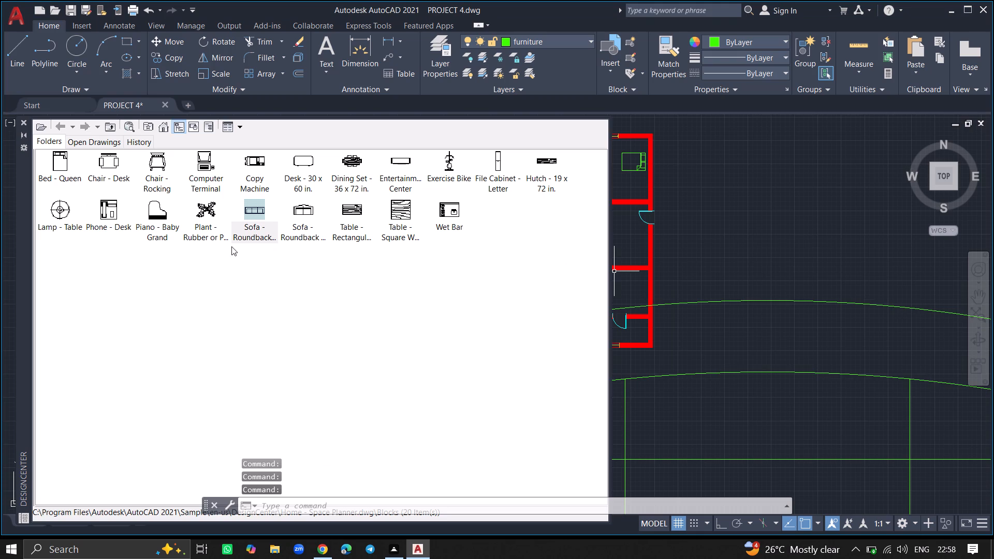
click(25, 122)
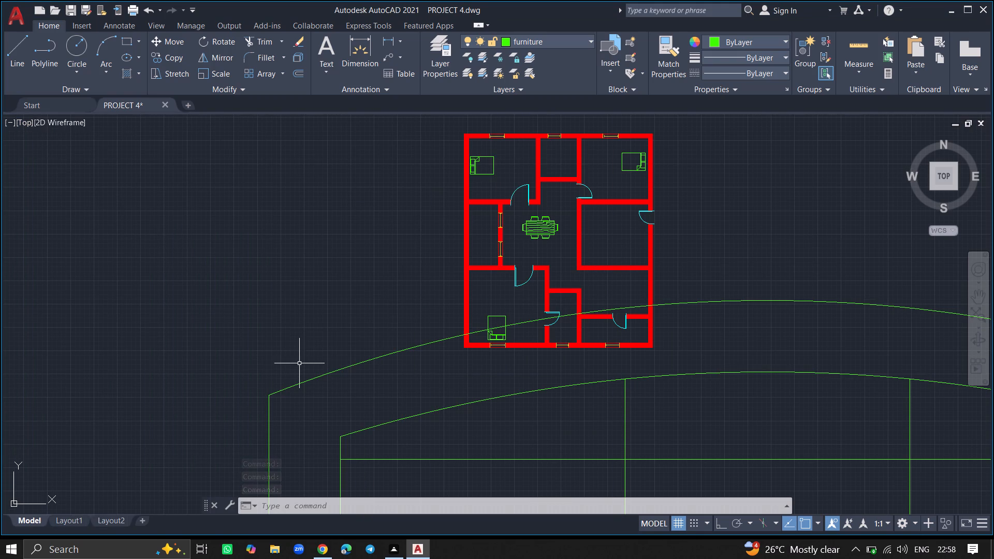
Scale the oversized sofa down freehand about a point on its curved back to a size that suits the house.
click(307, 381)
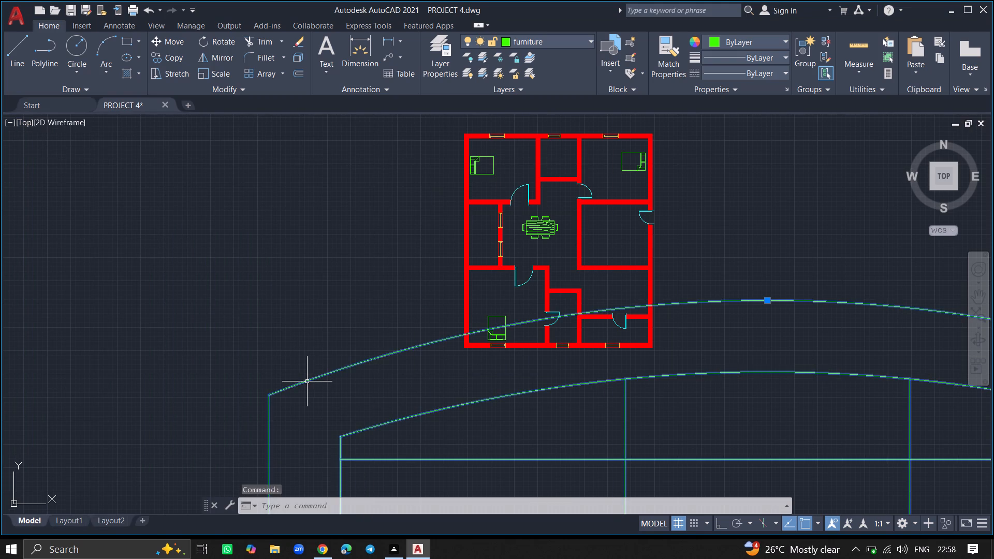
text(SC)
key(Return)
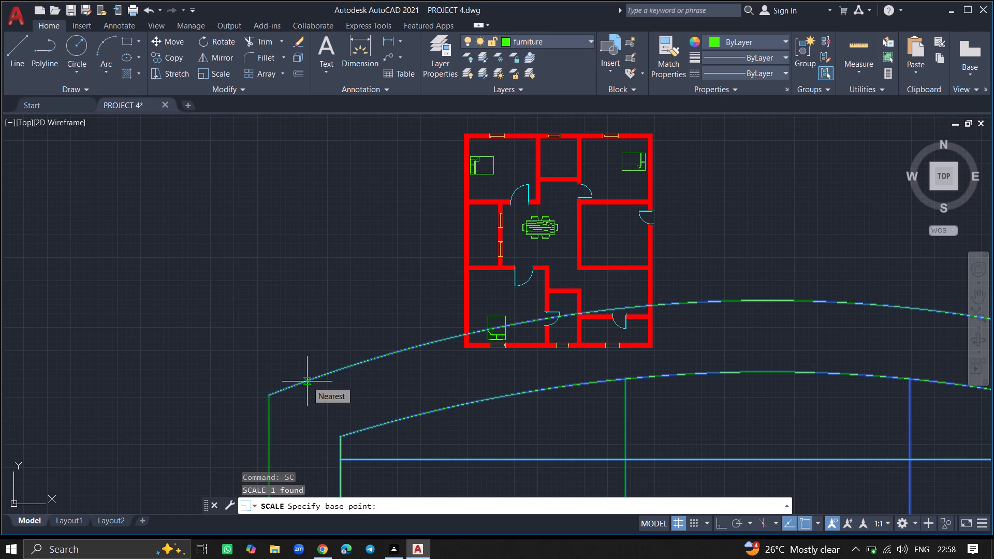
click(307, 381)
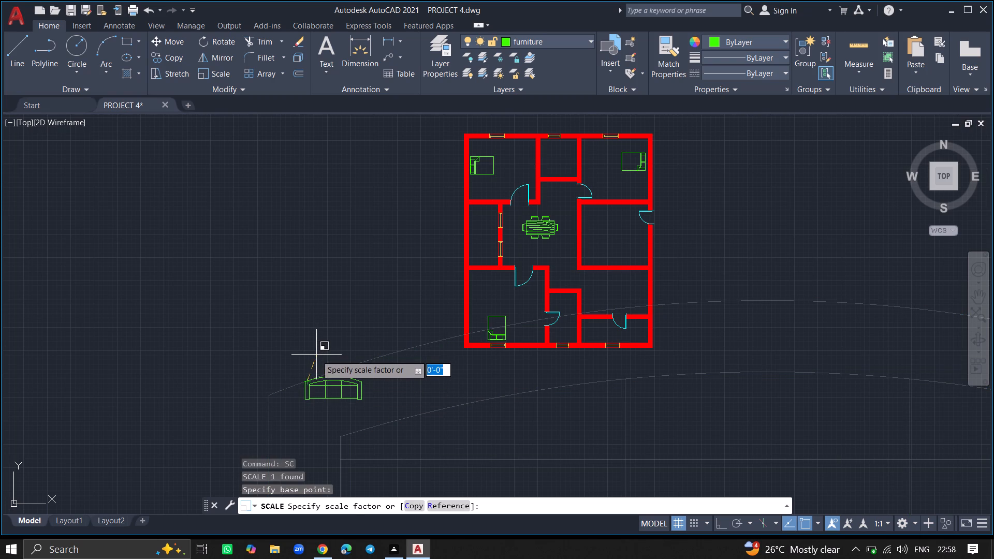
click(312, 367)
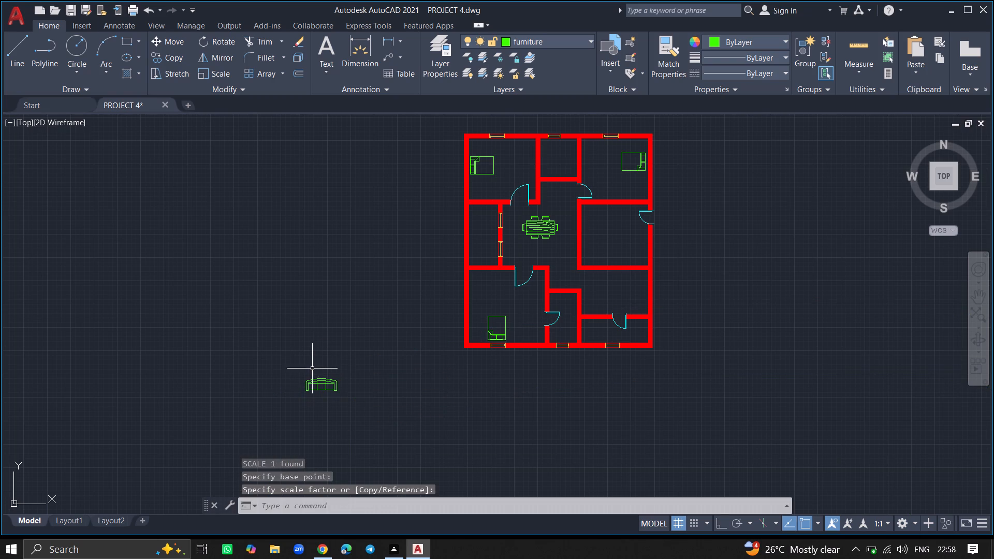
Rotate the sofa 180 degrees, with Ortho on, so its curved back faces down.
click(316, 385)
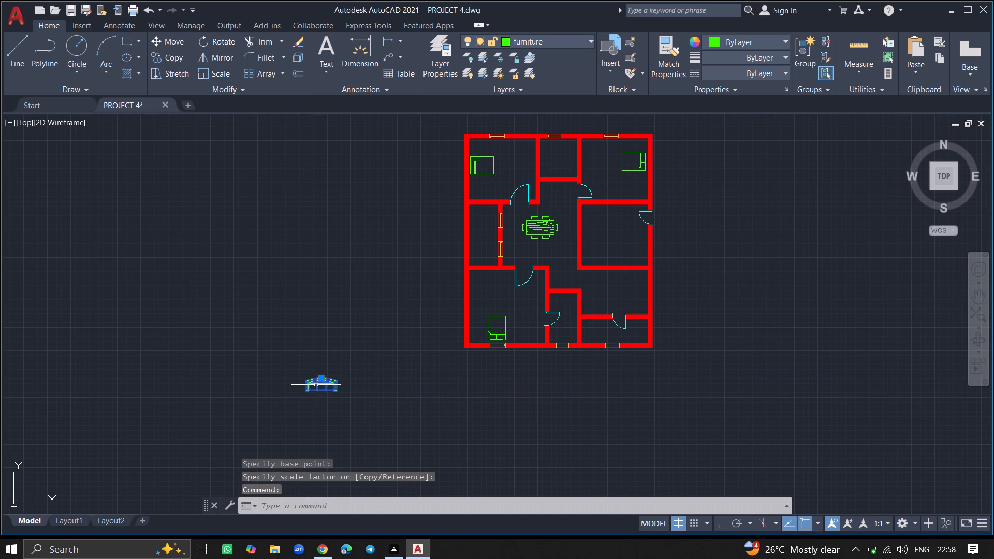
text(ROTATE)
key(Return)
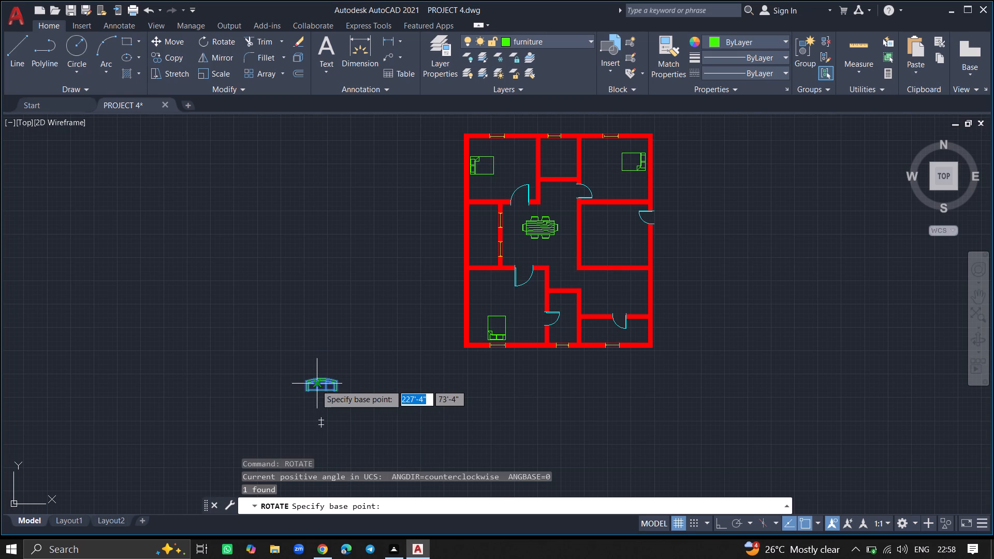
click(316, 385)
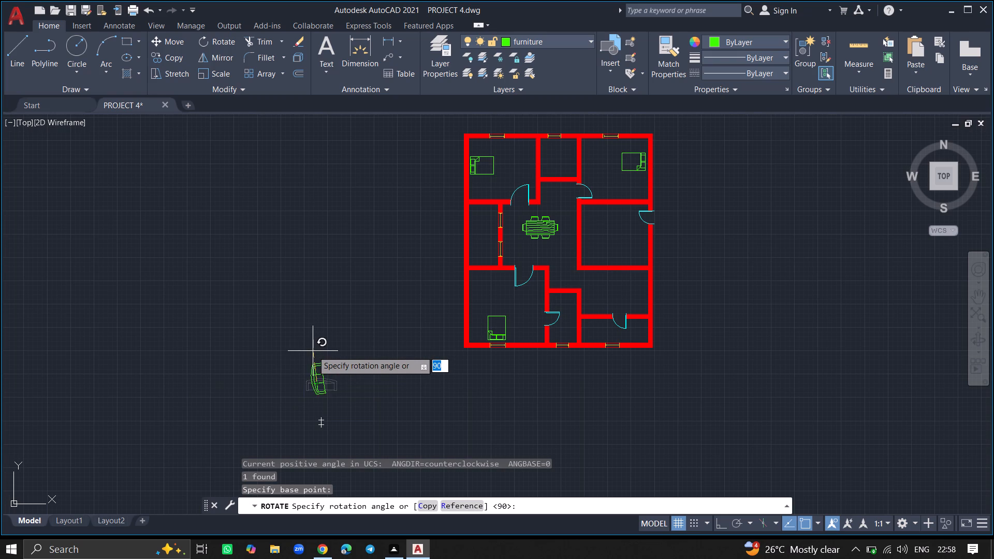
ctrl+scroll(273, 387, up, 7)
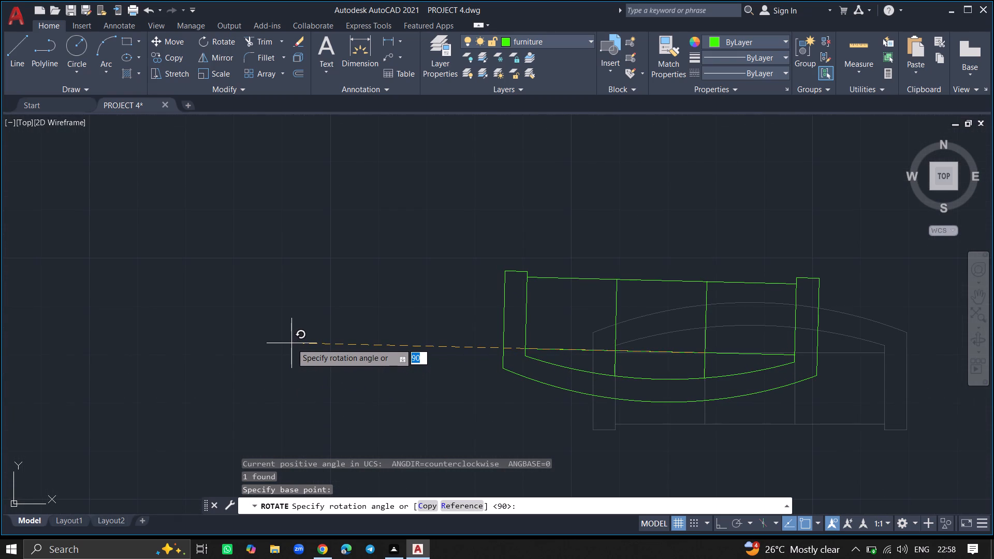
key(F8)
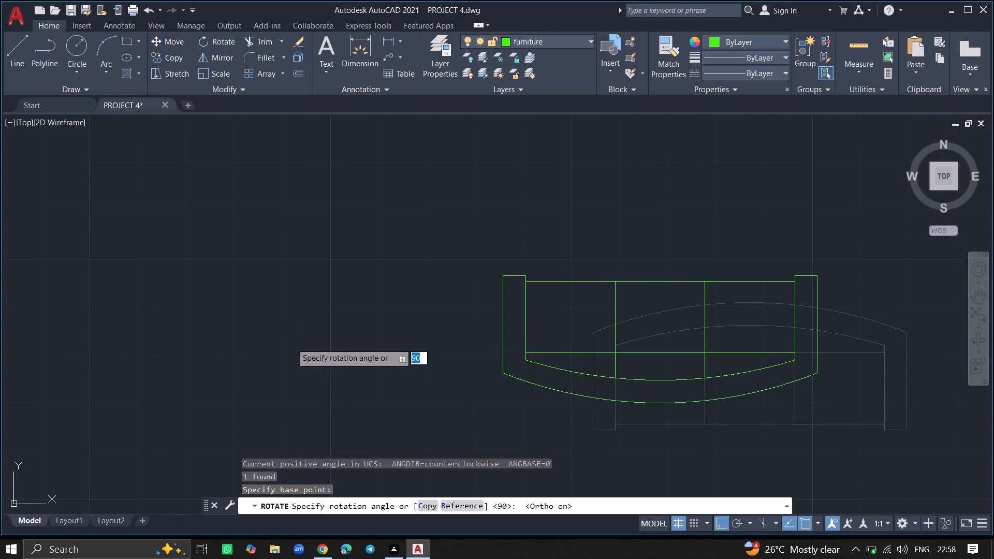
click(291, 343)
Move the three-seat sofa about 58'-0", with Ortho off, into the room with the exterior door, its curved back near the south wall.
ctrl+scroll(320, 350, down, 1)
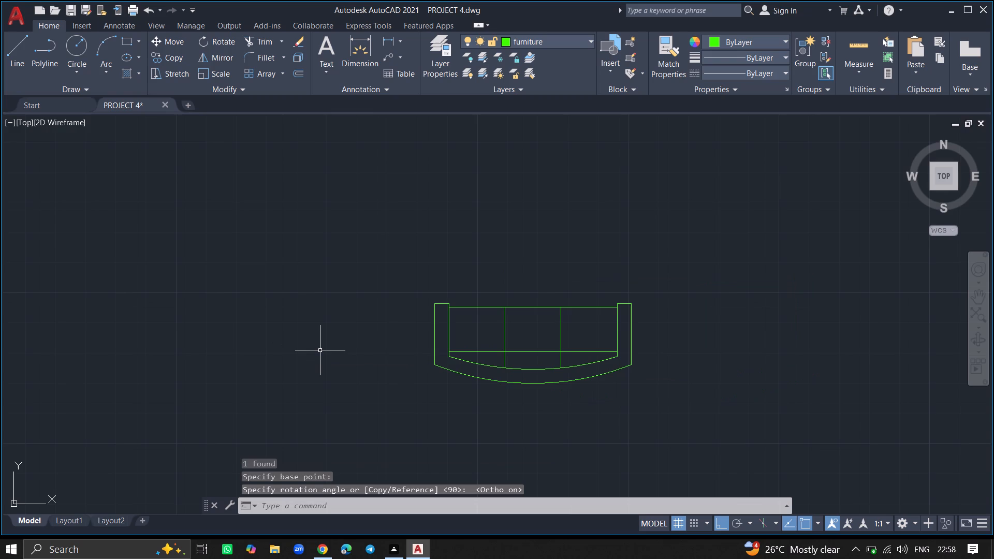
ctrl+scroll(318, 334, down, 2)
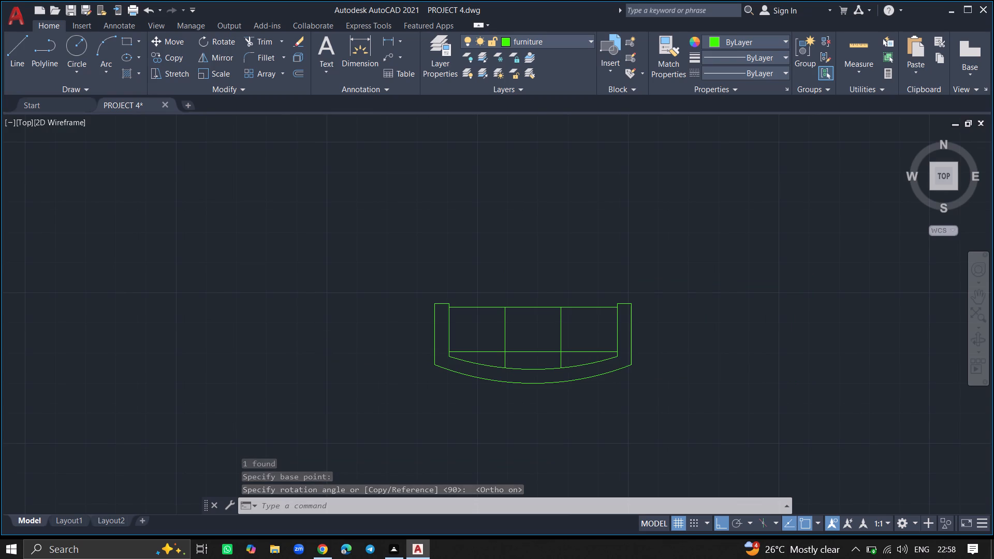
ctrl+scroll(318, 334, down, 3)
click(337, 340)
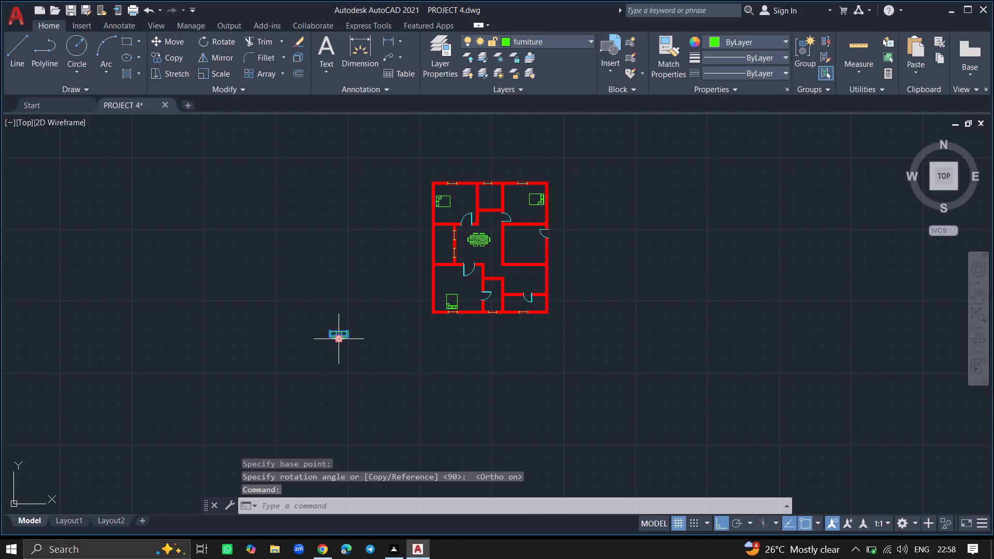
text(MOVE)
key(Return)
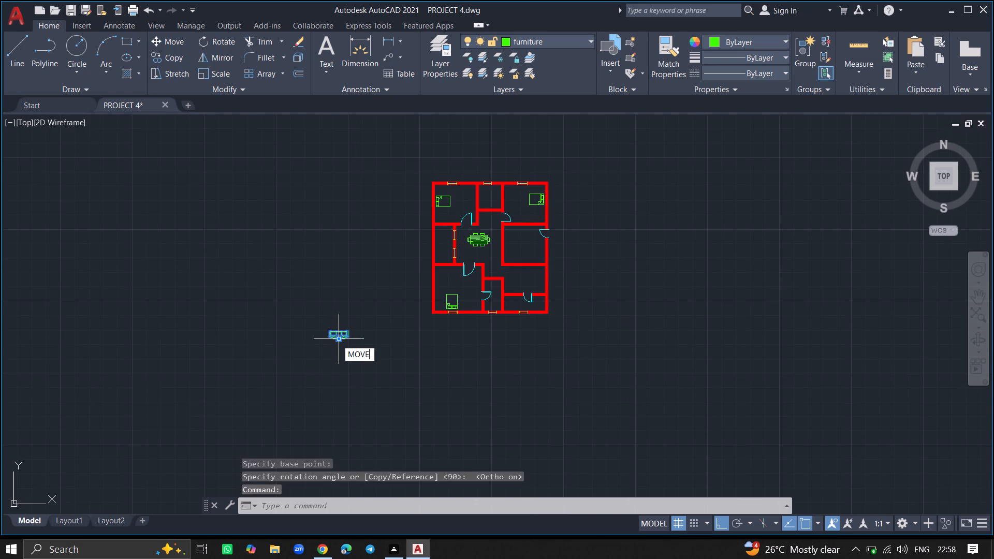
click(337, 340)
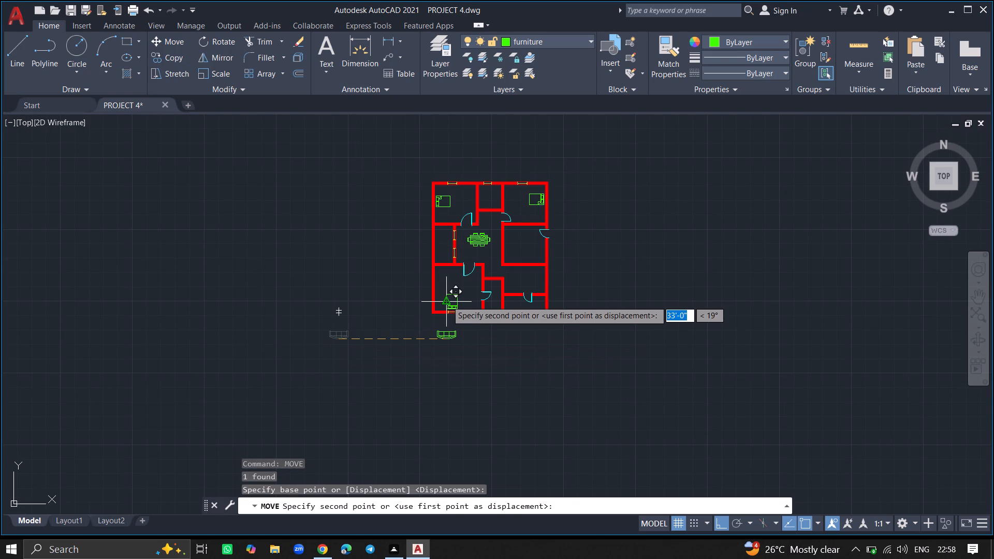
key(F8)
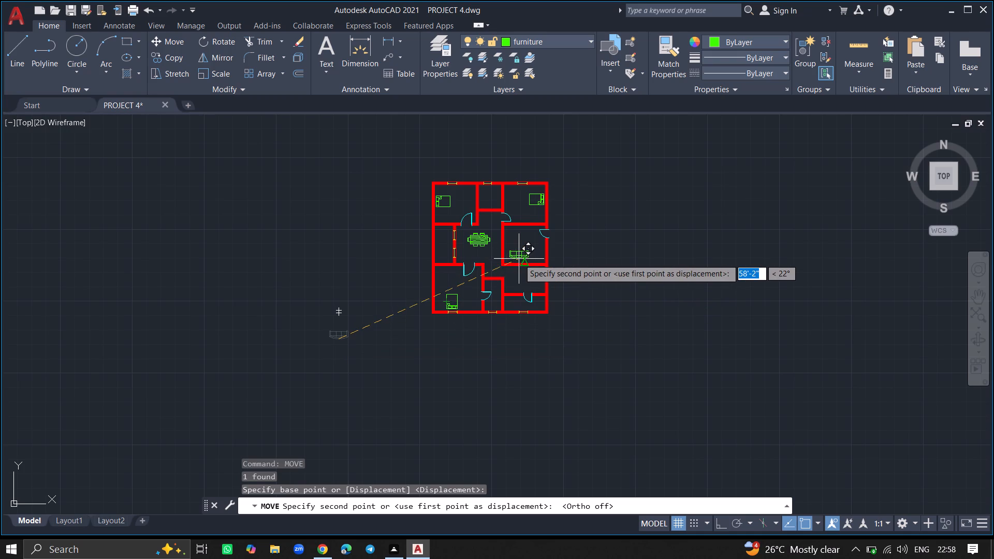
ctrl+scroll(520, 259, up, 3)
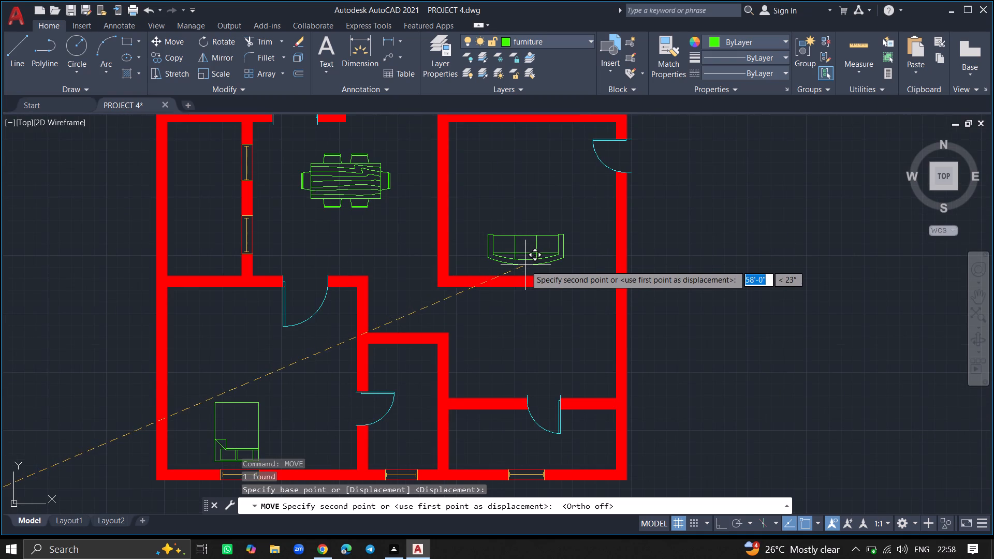
click(525, 265)
ctrl+scroll(489, 209, down, 3)
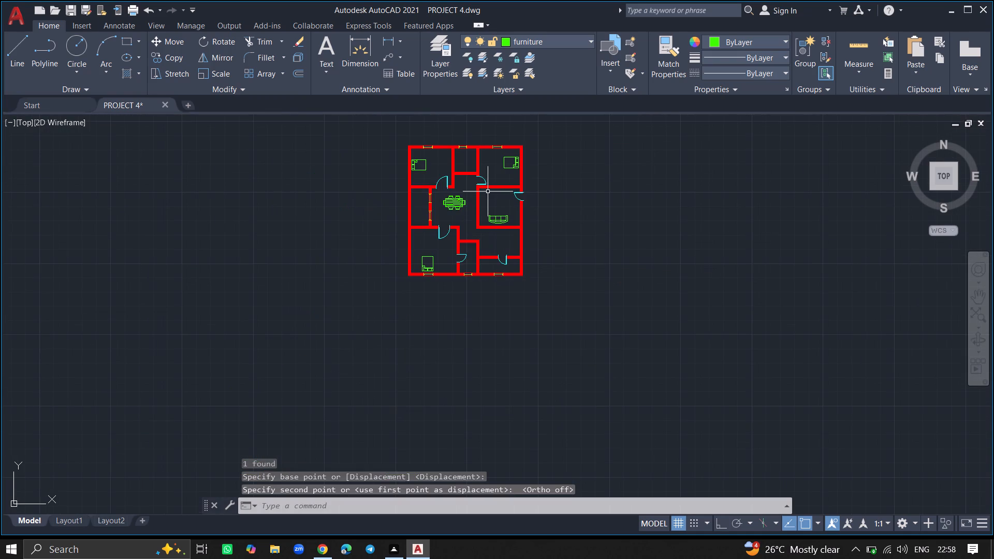
Insert the two-seat Sofa - Roundback block from DesignCenter's Home - Space Planner blocks below the floor plan and close DesignCenter.
key(ctrl+2)
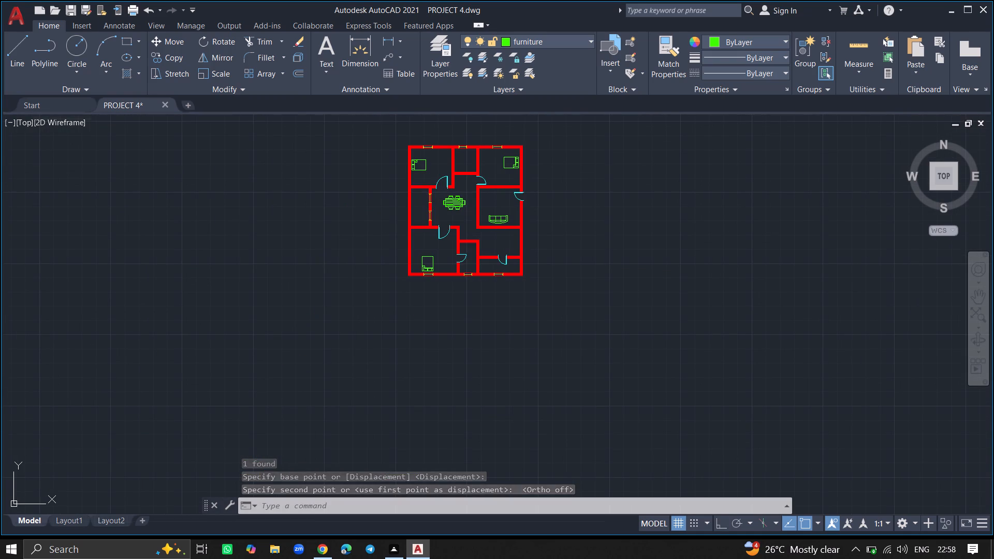
click(304, 217)
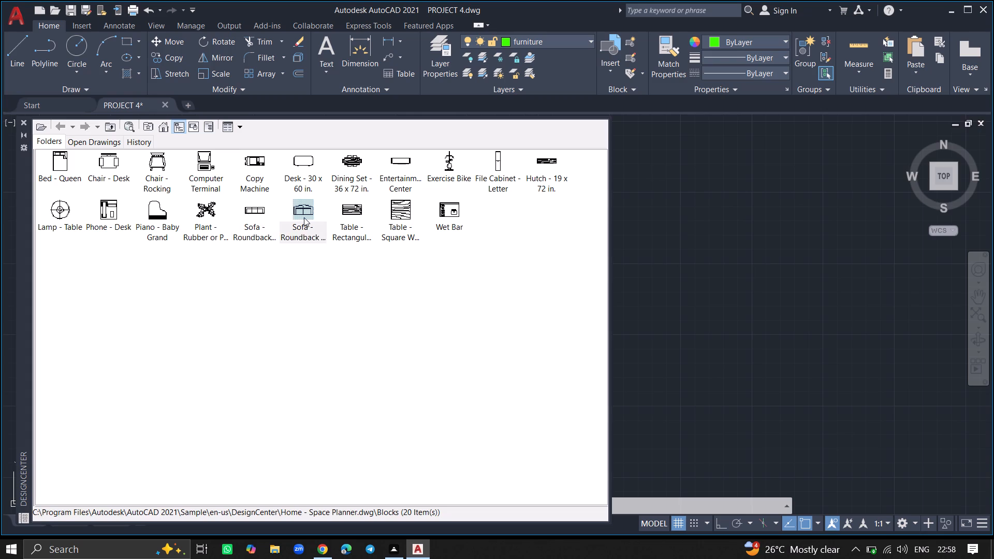
drag(304, 217, 686, 281)
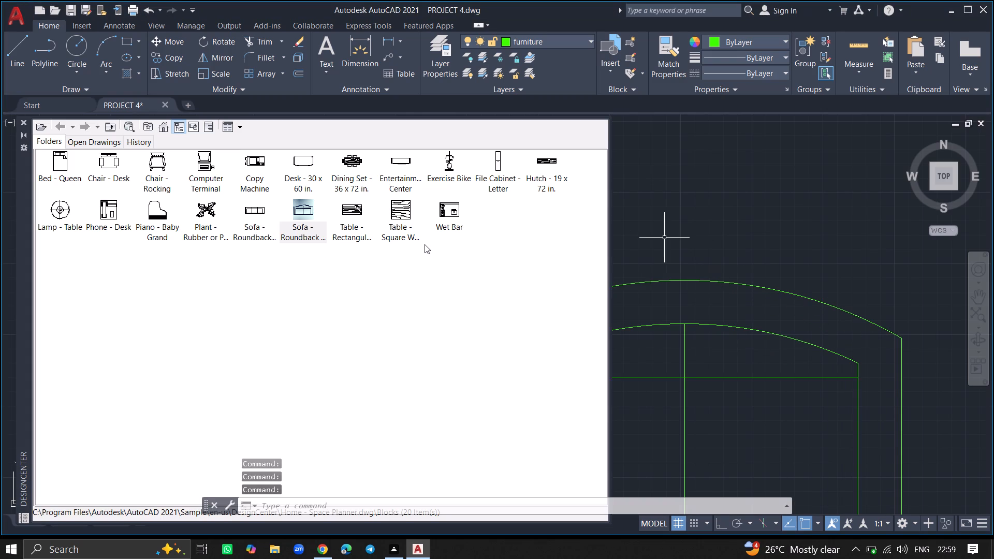
click(23, 123)
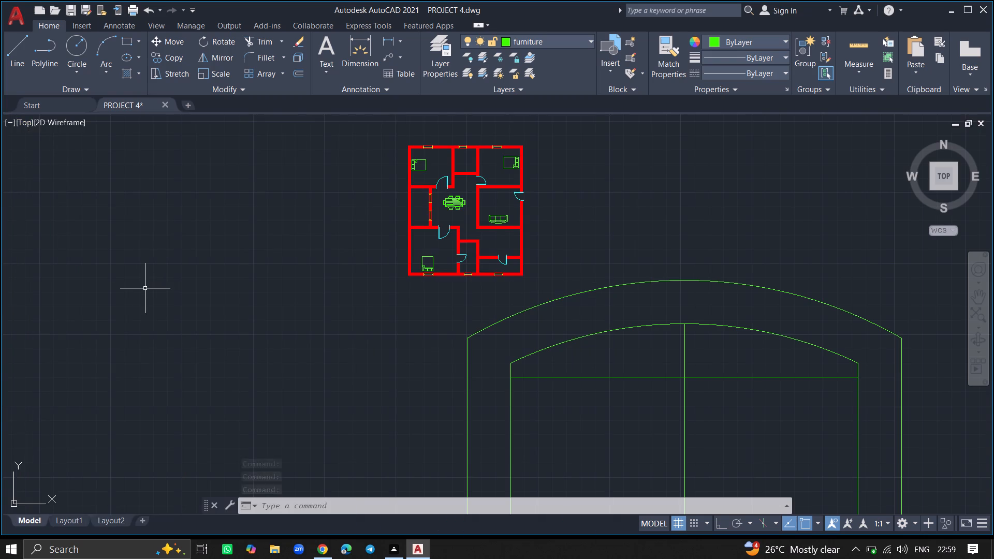
Scale the oversized two-seat sofa down freehand to about the width of the whole floor plan.
ctrl+scroll(145, 288, down, 3)
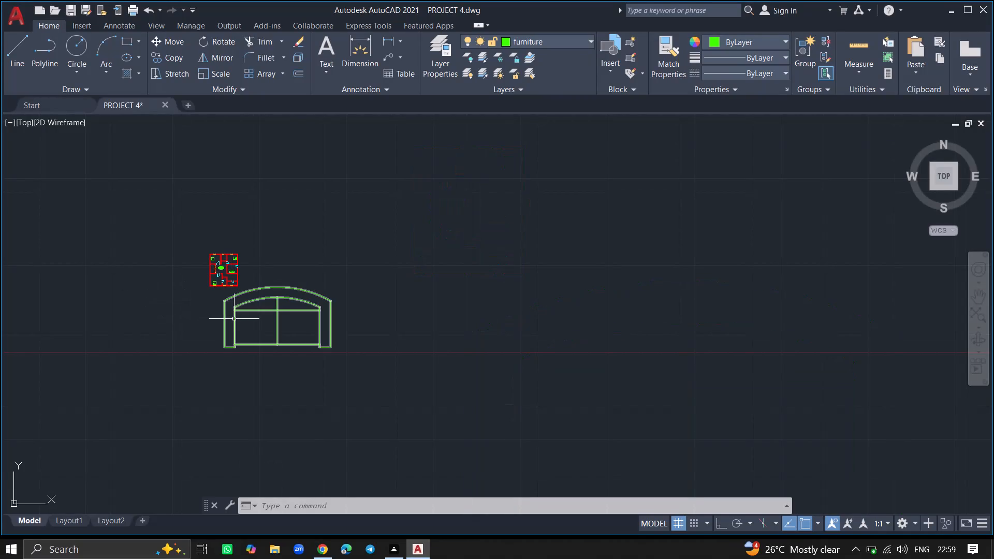
click(234, 319)
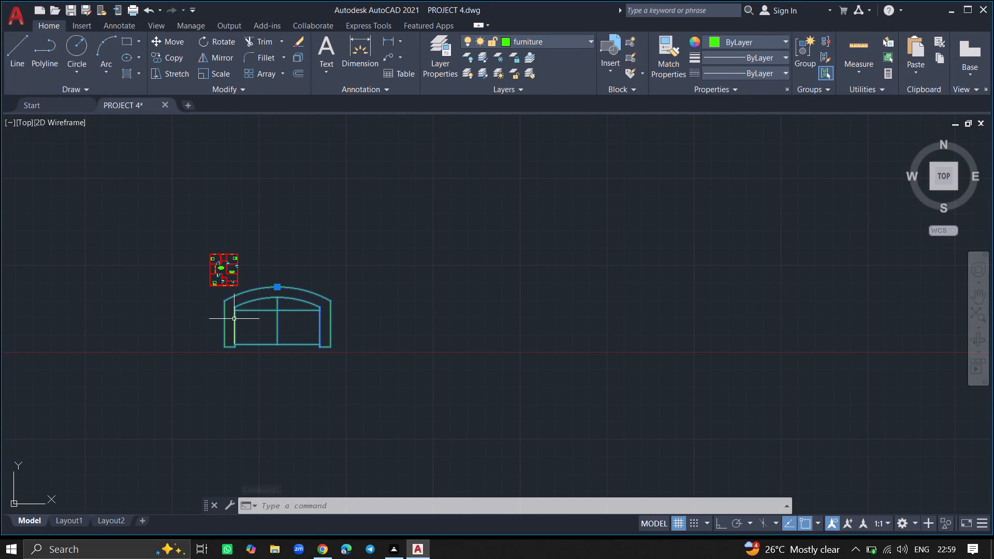
text(SC)
key(Return)
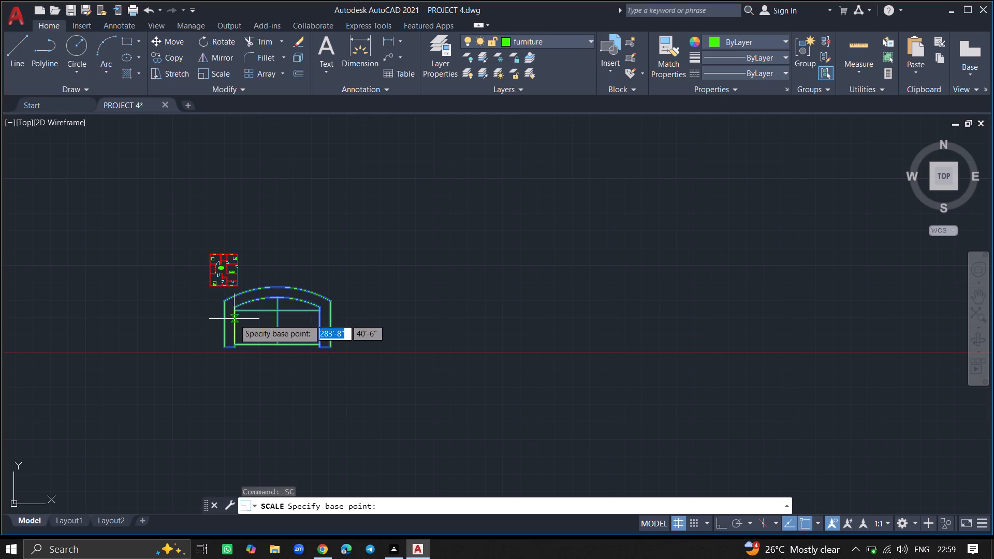
click(234, 319)
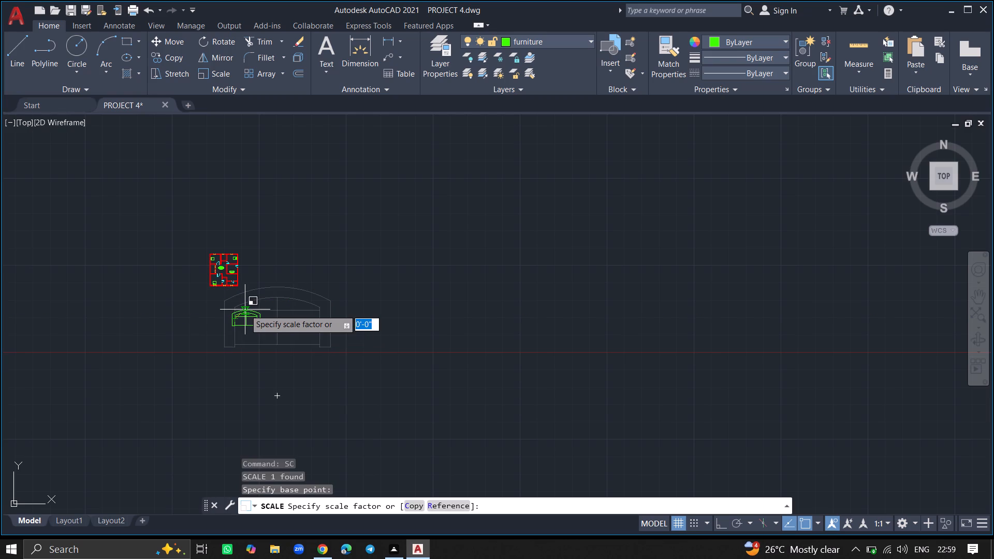
click(245, 310)
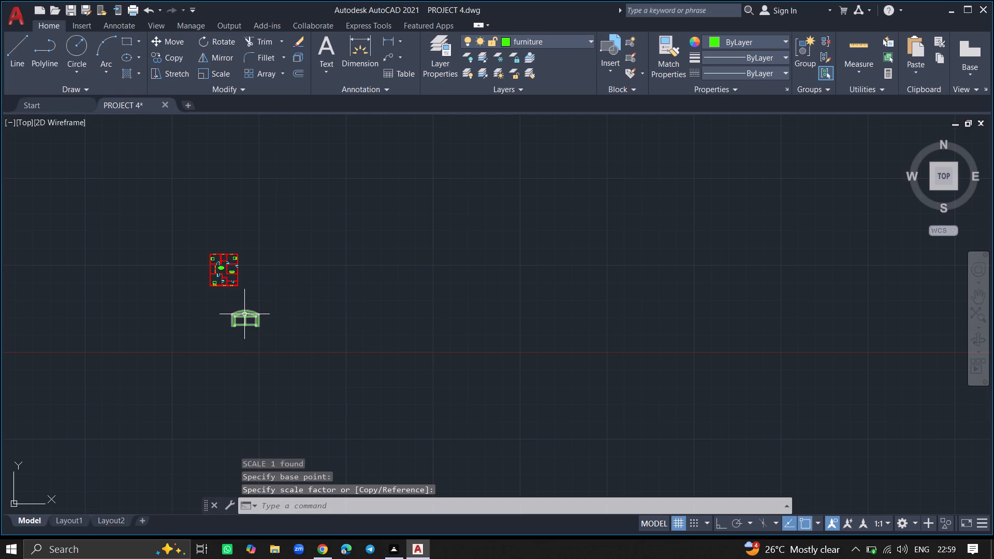
Move the two-seat sofa up beside the house's east exterior wall, level with the room holding the three-seat sofa.
click(244, 314)
ctrl+scroll(244, 314, up, 6)
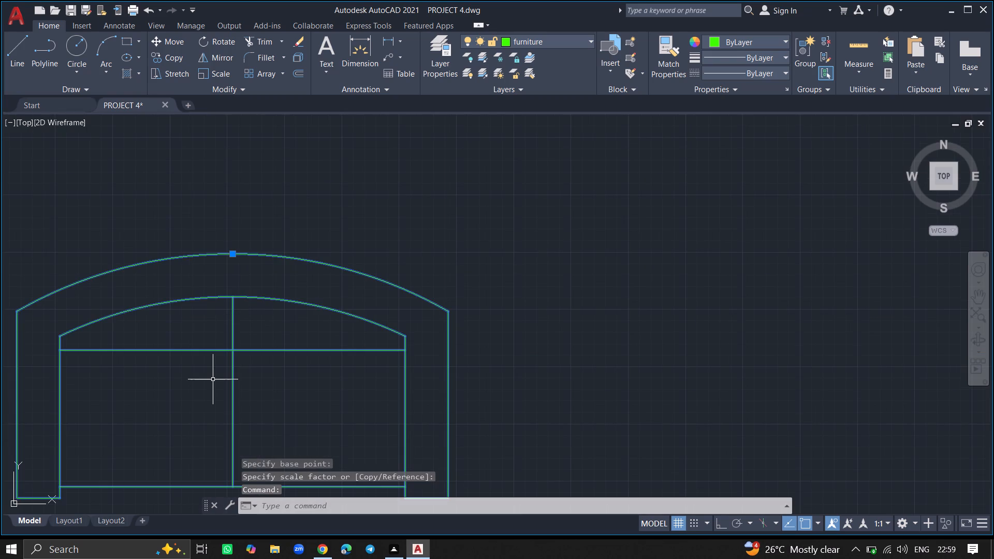
text(MOVE)
key(Return)
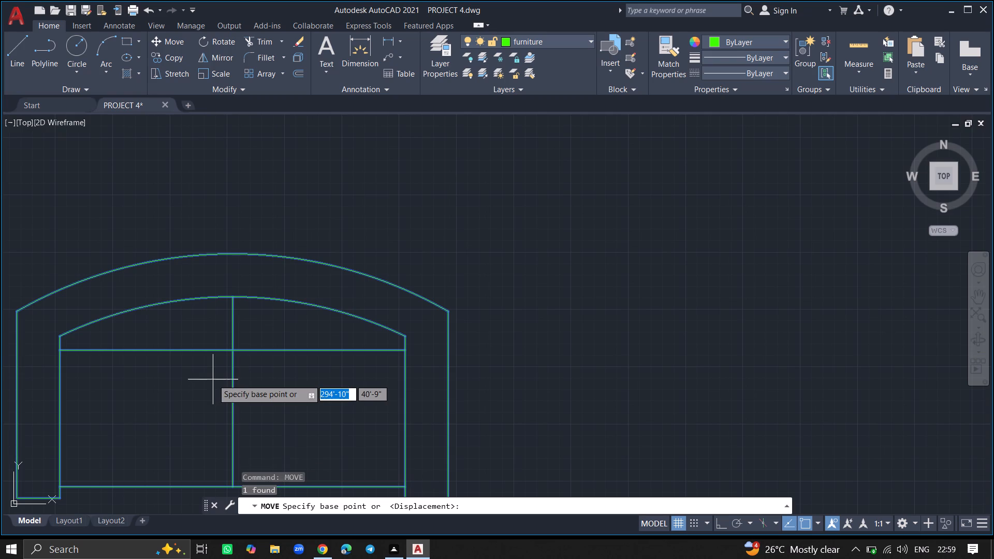
click(234, 370)
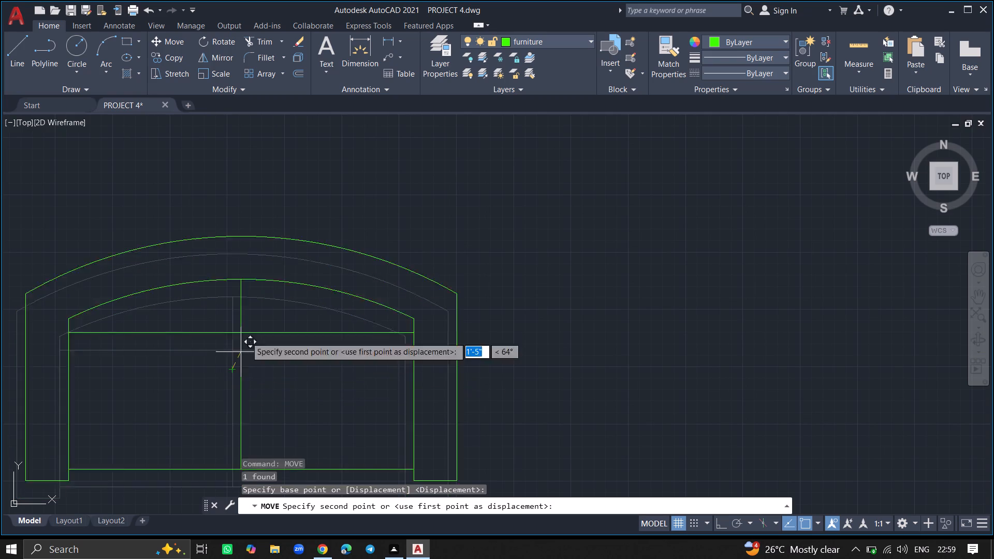
ctrl+scroll(255, 304, down, 5)
ctrl+scroll(228, 230, up, 3)
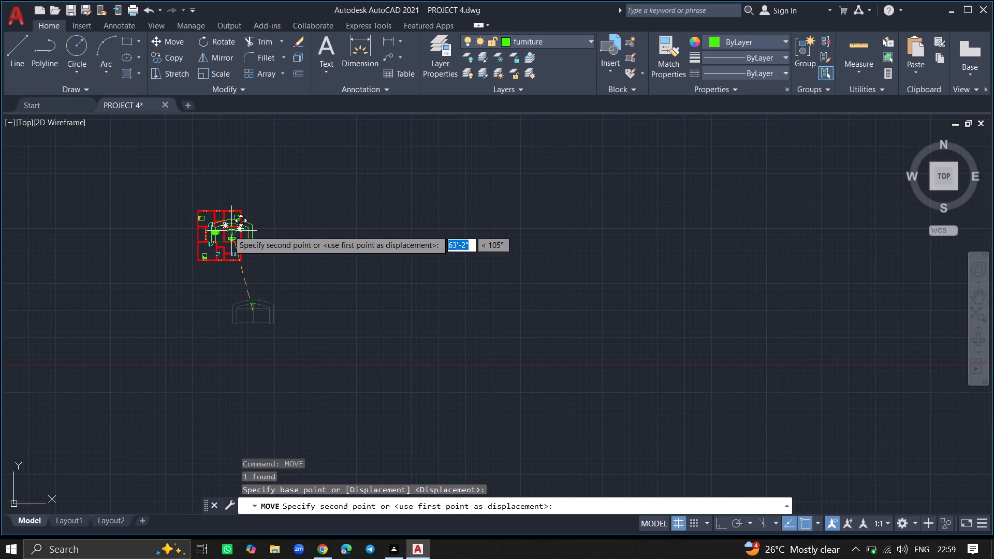
ctrl+scroll(228, 230, up, 4)
click(467, 258)
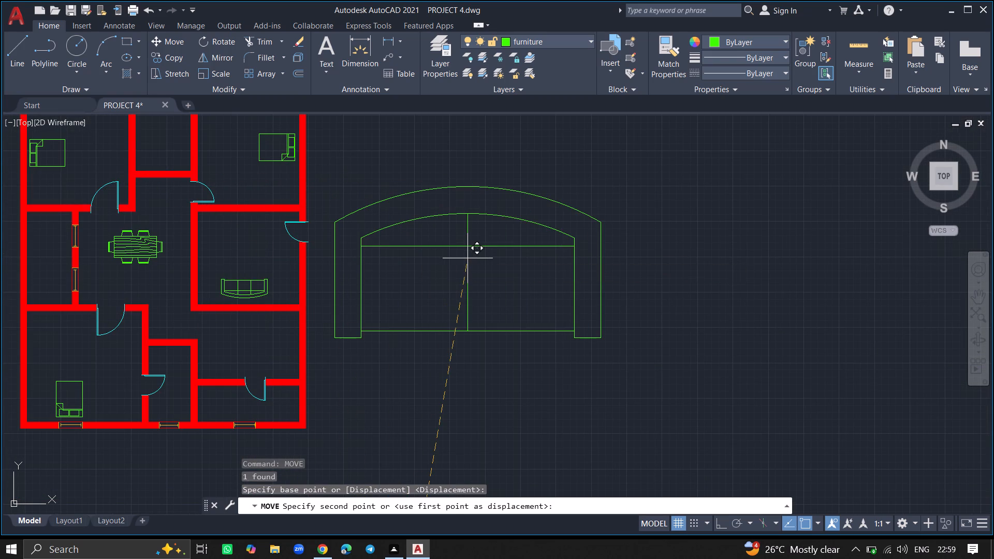
Scale the two-seat sofa down freehand to about the same width as the three-seat sofa.
click(467, 258)
text(SC)
key(Return)
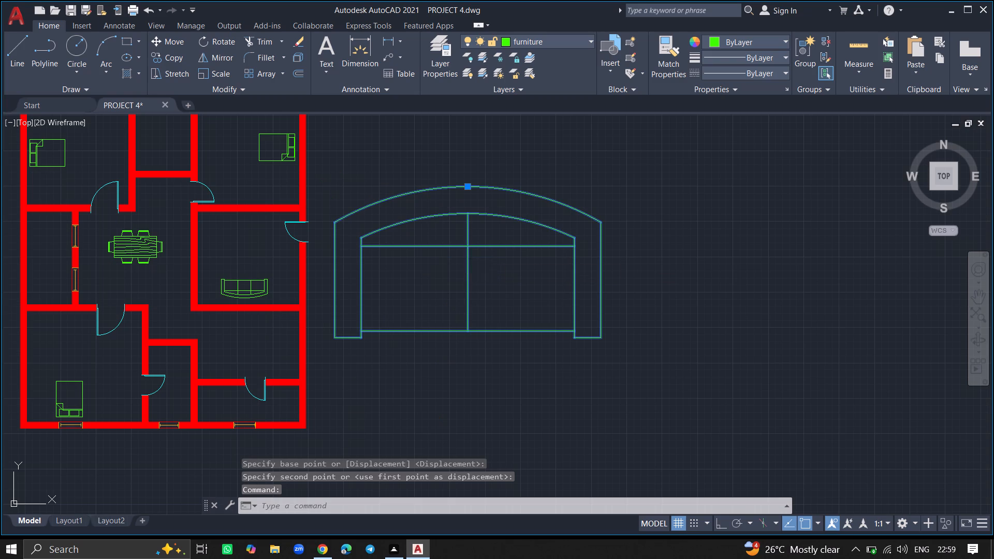
click(467, 258)
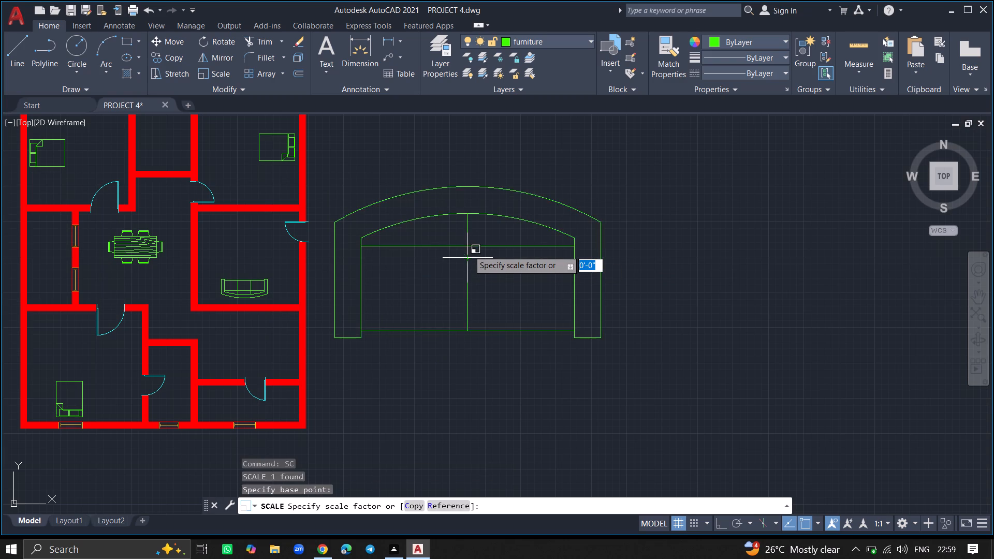
click(471, 235)
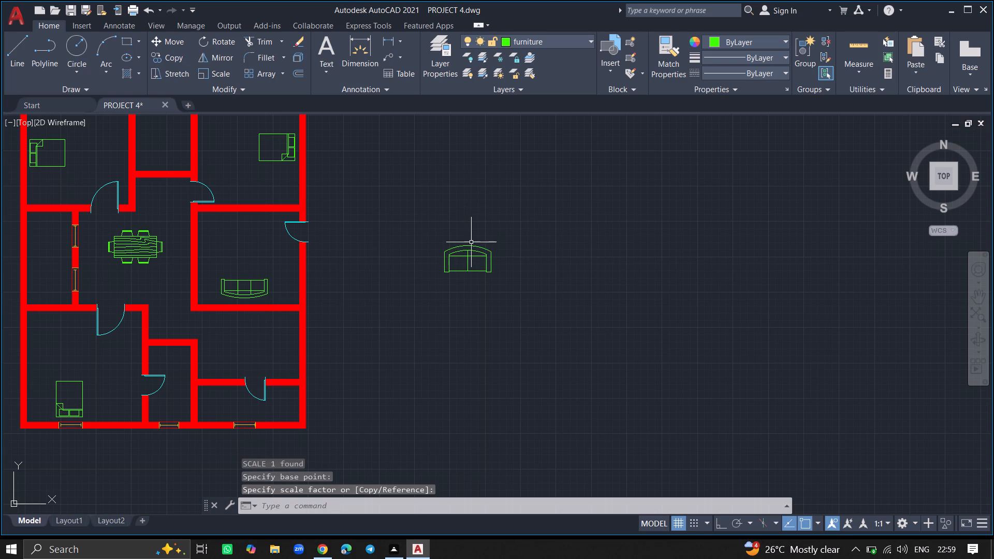
Move the two-seat sofa into the room with the exterior door, just north of the three-seat sofa.
click(469, 246)
text(MOVE)
key(Return)
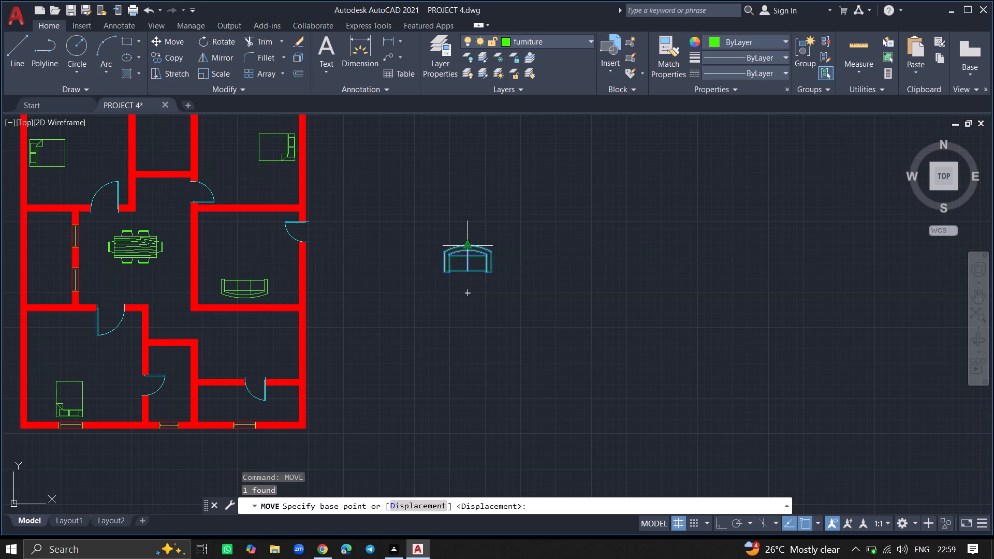
click(469, 246)
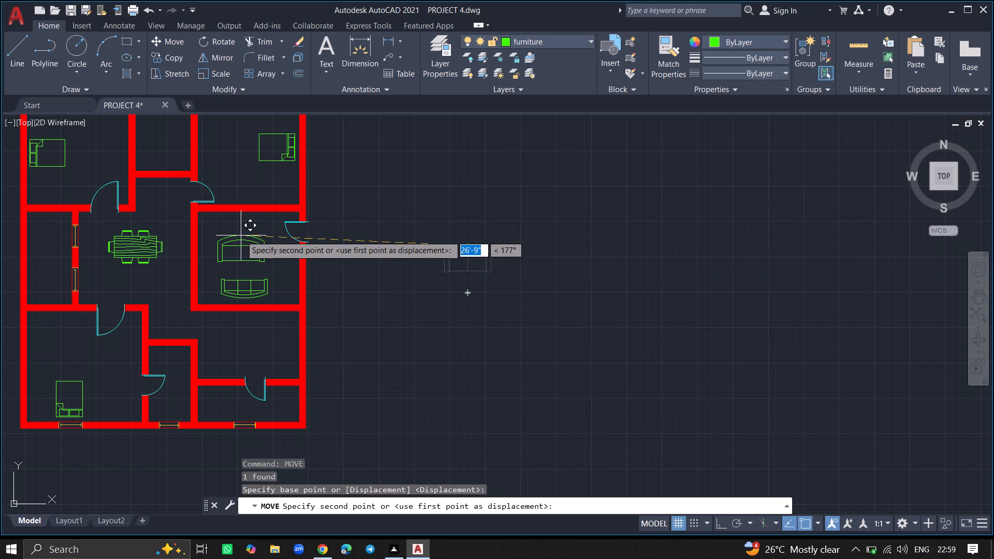
ctrl+scroll(241, 236, up, 4)
ctrl+scroll(239, 175, down, 4)
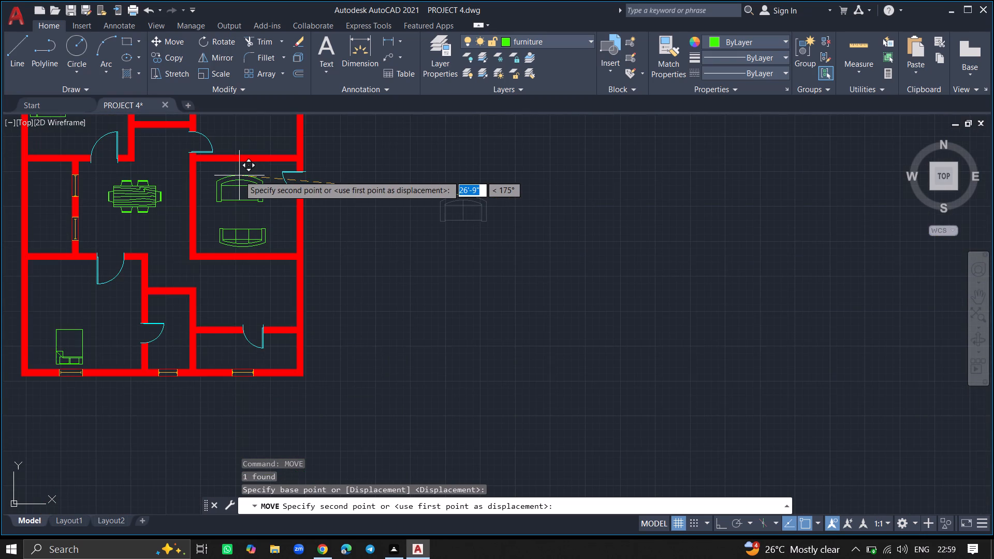
click(229, 191)
Rotate the two-seat sofa 90 degrees counterclockwise about the midpoint of its curved back, so the back faces the room's west wall.
click(229, 191)
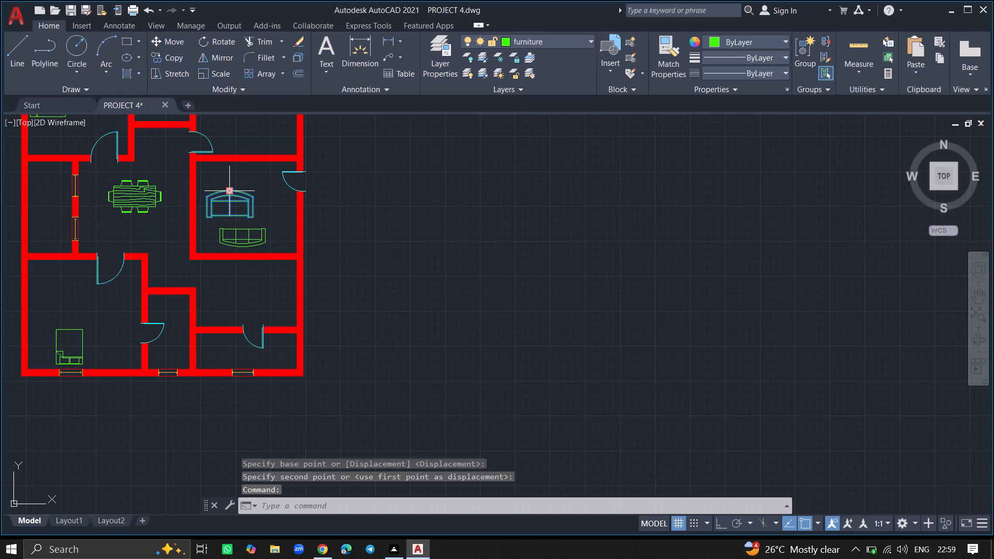
text(ROTATE)
key(Return)
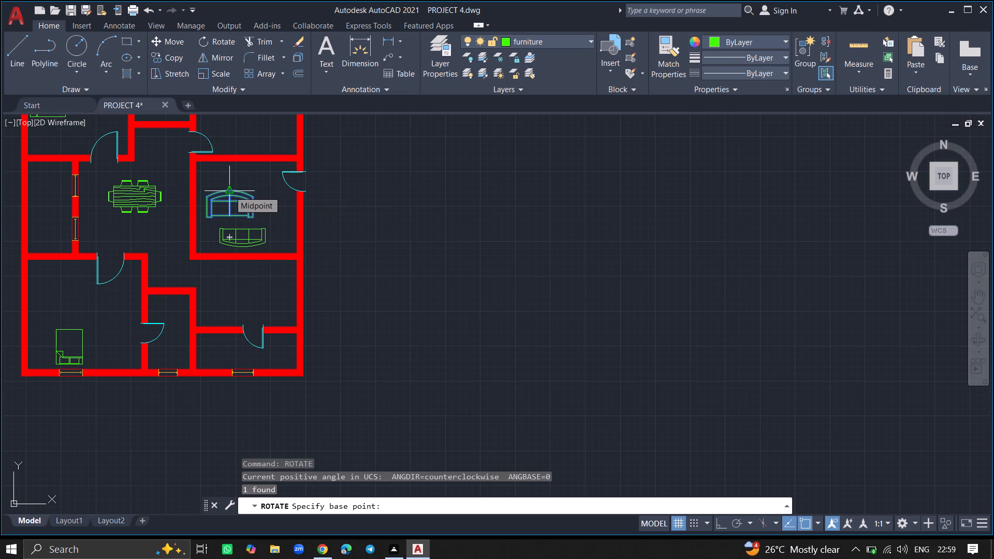
click(229, 191)
click(224, 172)
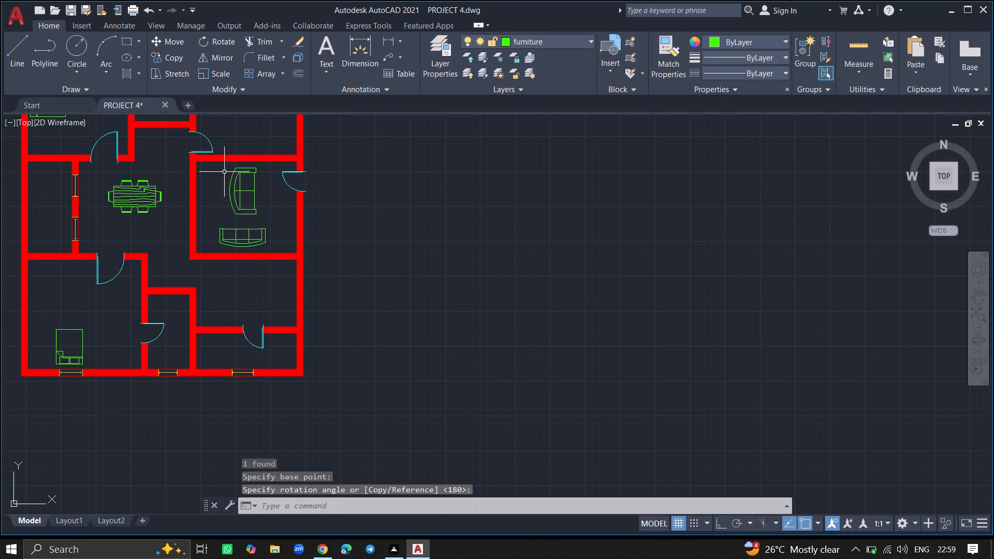
Scale the two-seat sofa down freehand about a point on its curved back to about 70% of the three-seat sofa's length.
click(236, 182)
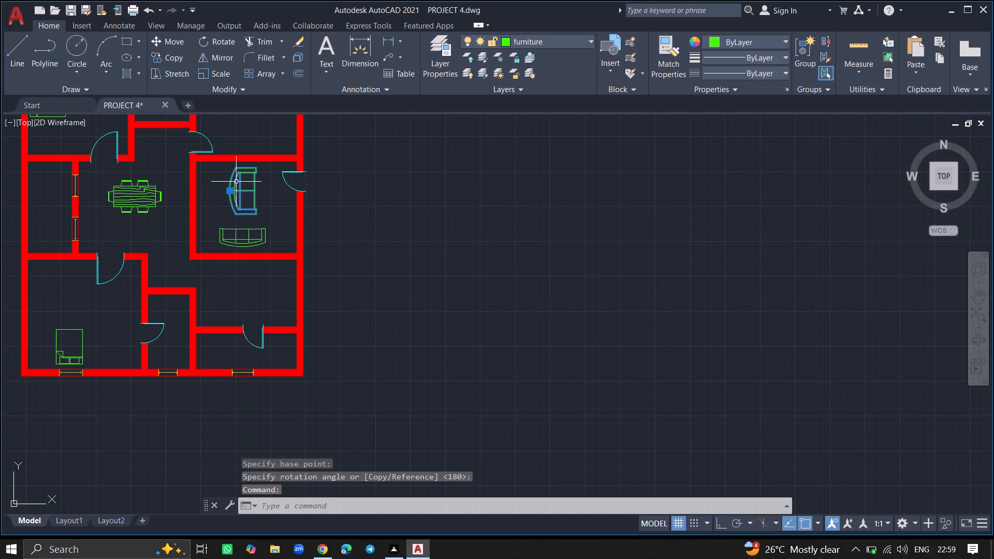
text(SC)
key(Return)
ctrl+scroll(236, 182, up, 4)
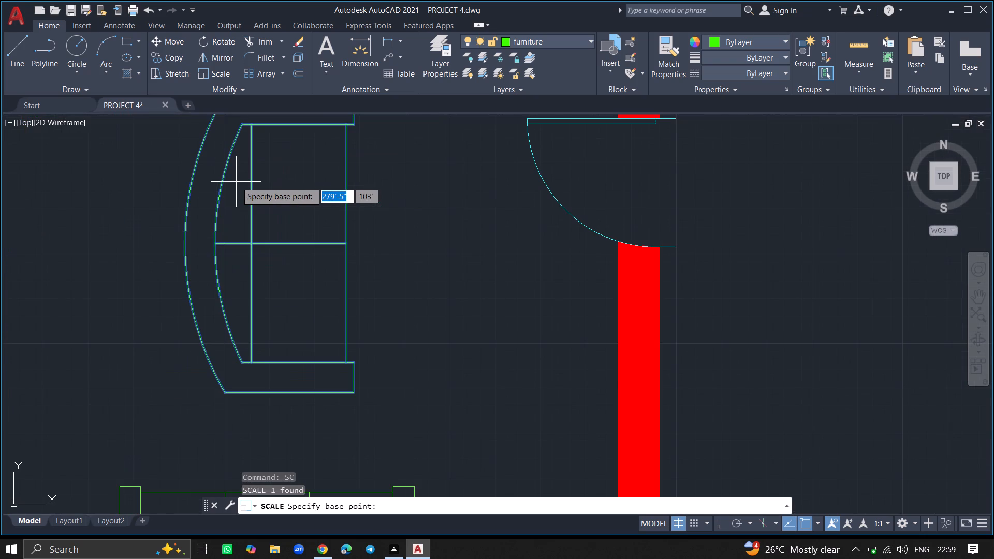
click(224, 185)
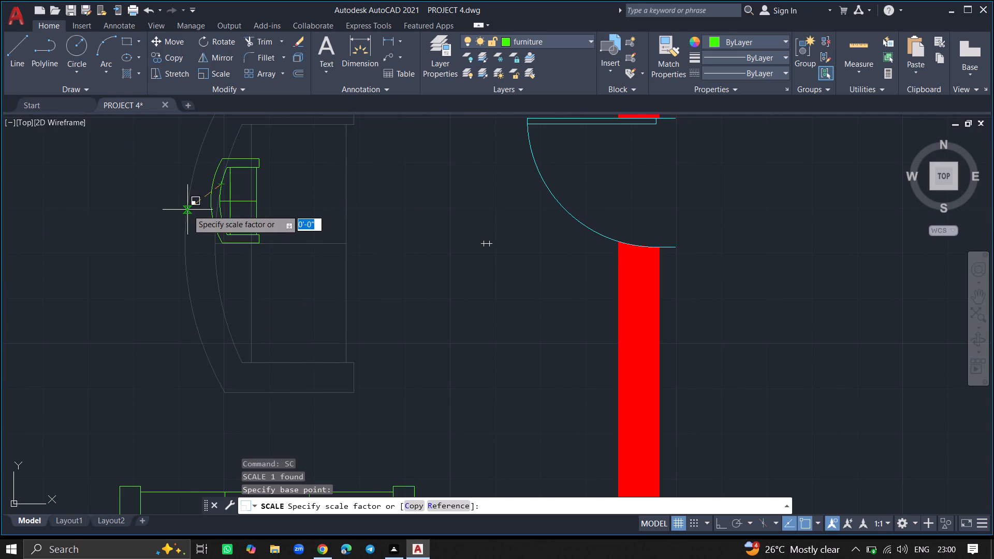
ctrl+scroll(187, 210, down, 3)
click(164, 218)
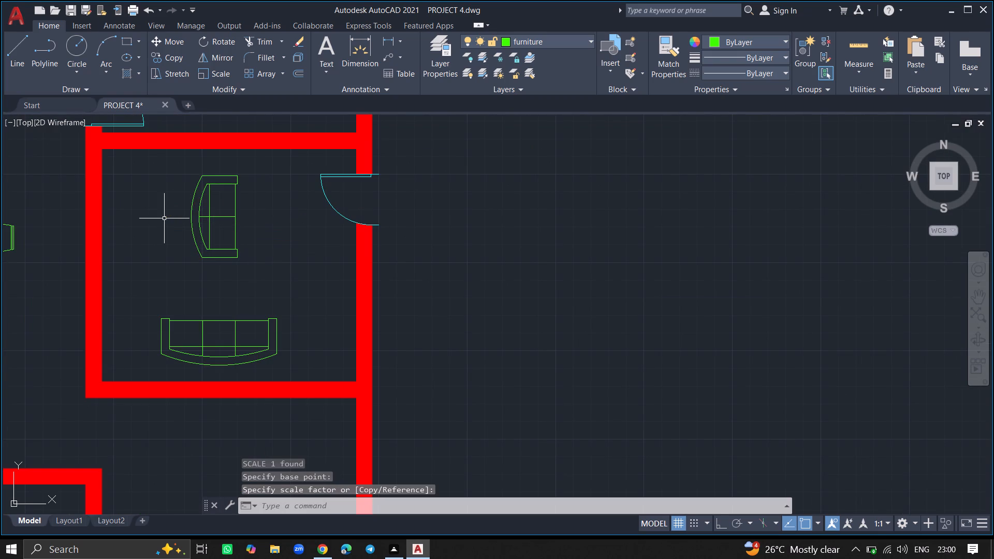
Move the two-seat sofa southwest so its curved back sits just off the room's west wall.
click(194, 217)
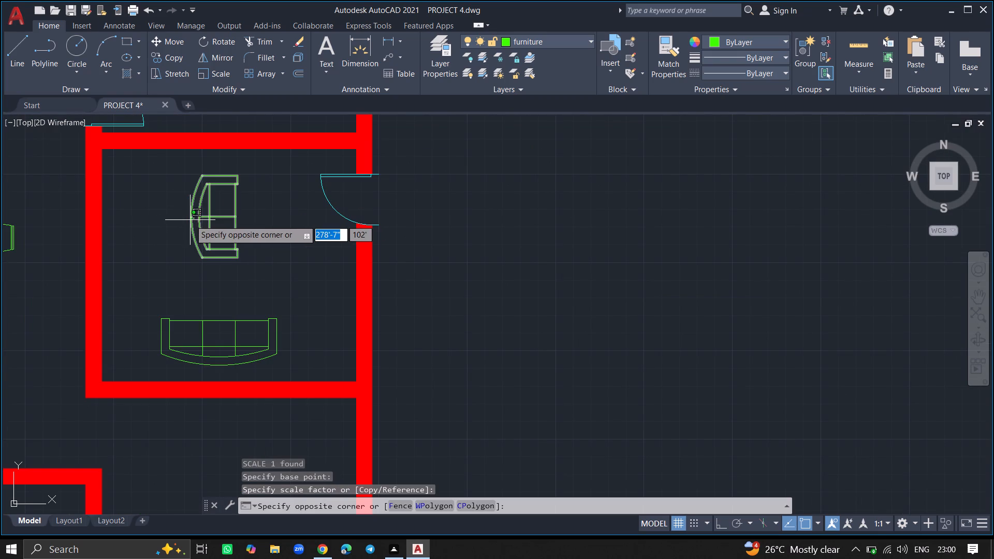
click(190, 220)
text(MOVE)
key(Return)
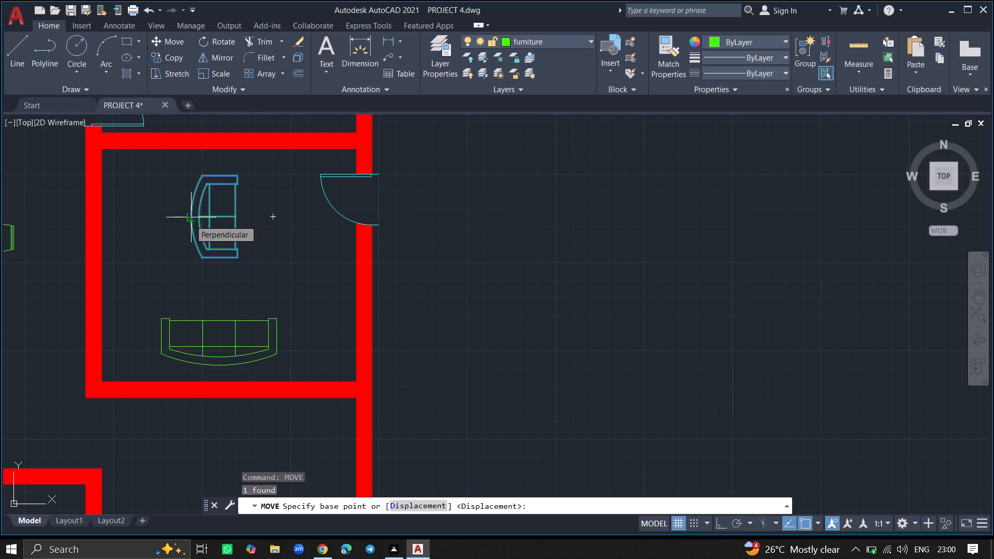
click(190, 220)
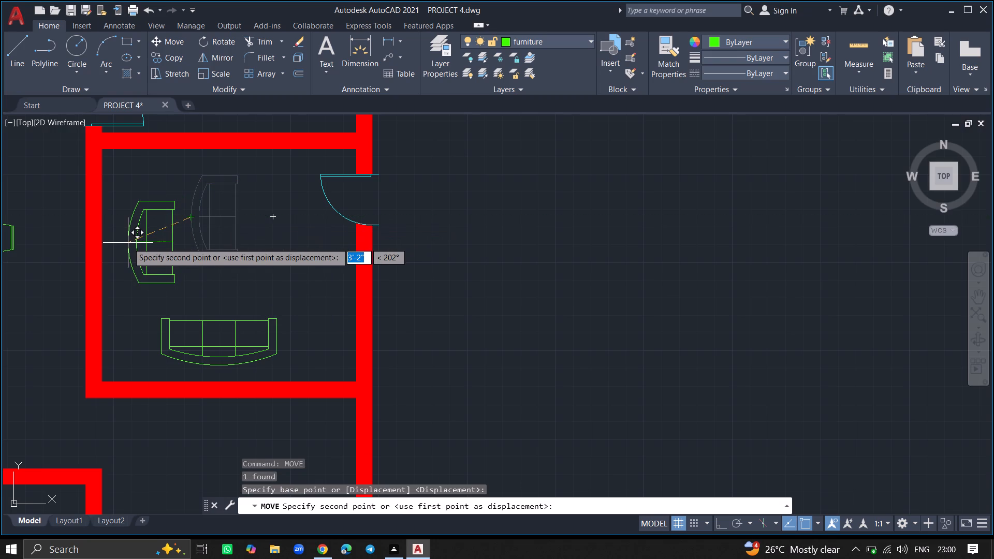
click(119, 251)
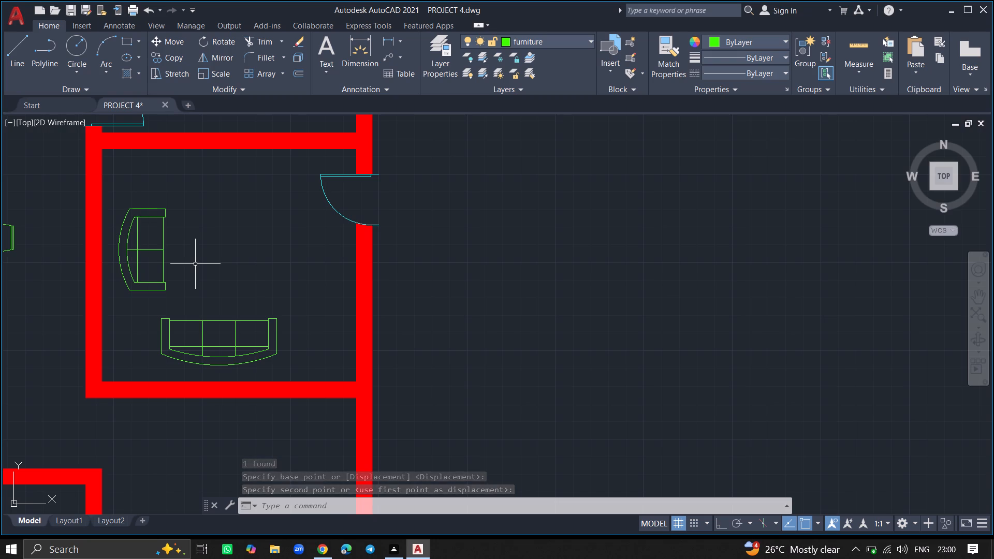
Draw a coffee table rectangle about 2' wide by 2'-11" long, east of the two-seat sofa and north of the three-seat sofa.
text(REC)
key(Return)
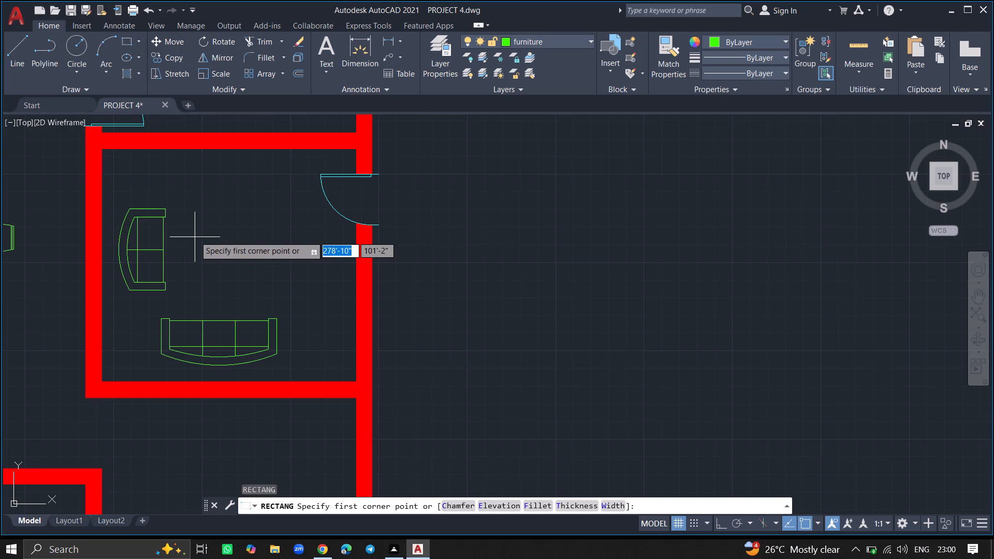
click(195, 219)
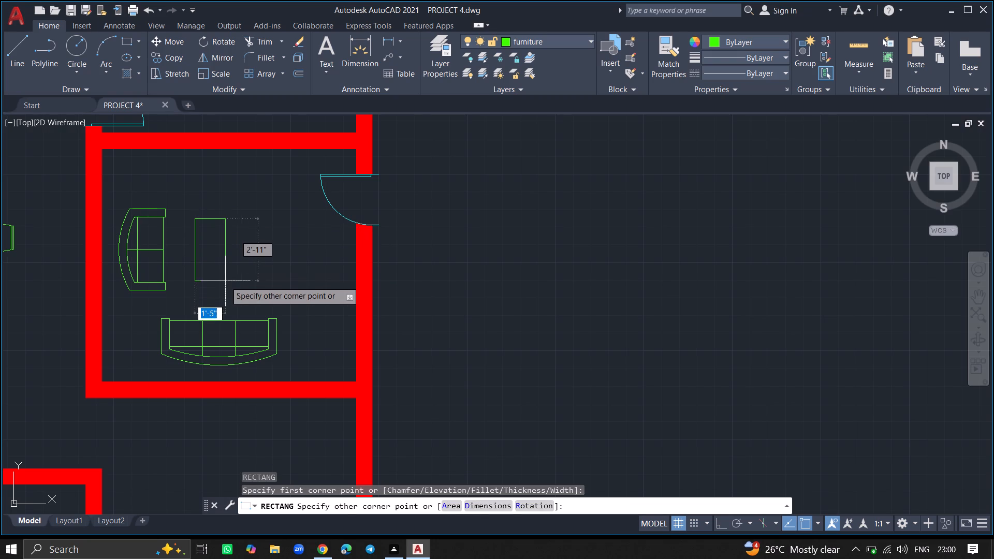
click(237, 282)
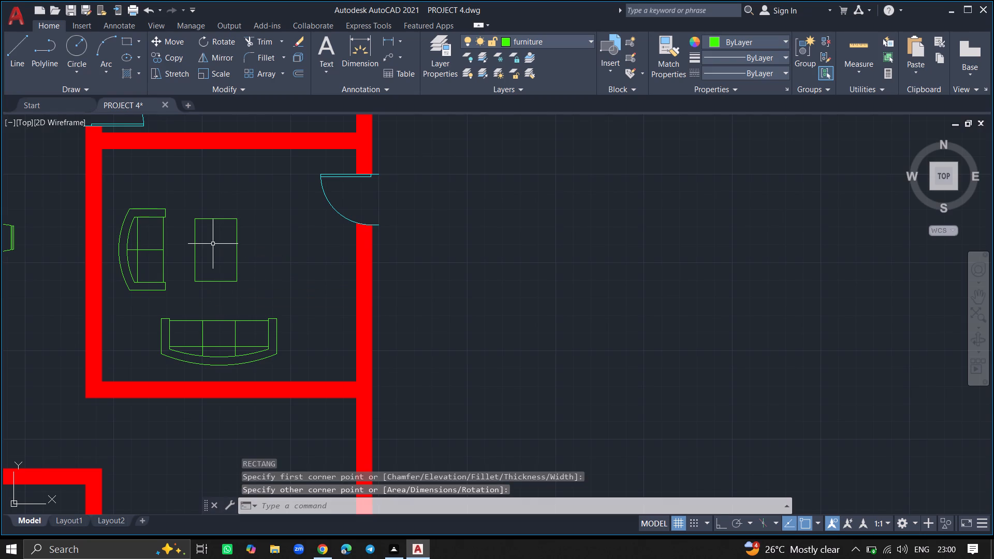
Offset the coffee table rectangle 2" outward to form its border.
text(OFFSET)
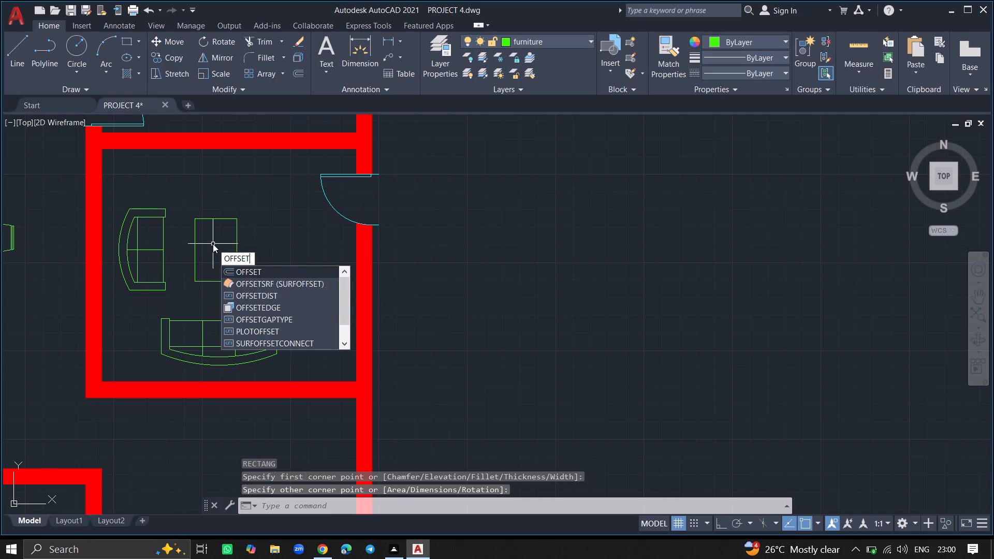
key(Return)
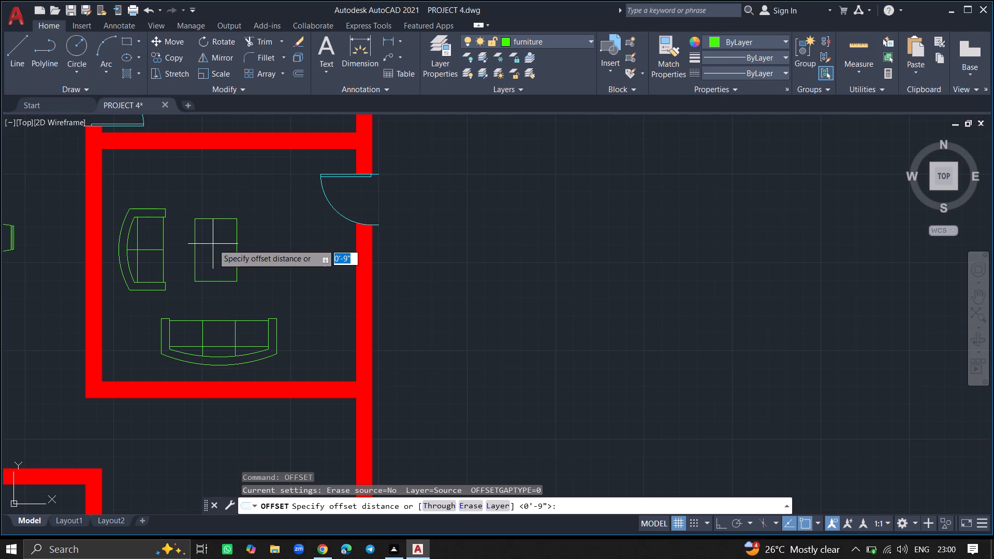
key(2)
key(shift+quotedbl)
key(Return)
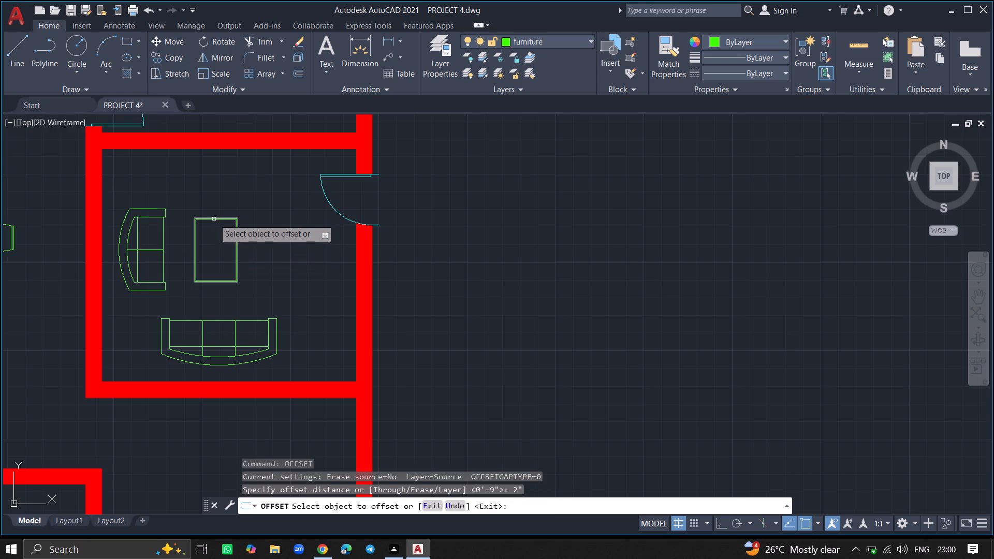
click(214, 219)
click(214, 206)
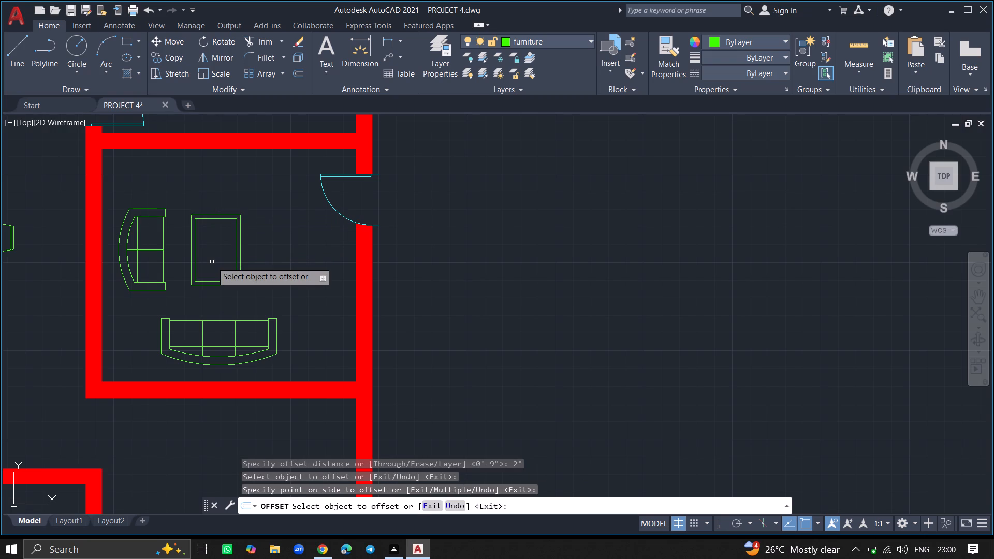
key(Return)
Insert the Chair - Desk block from DesignCenter's Home - Space Planner blocks into the empty area east of the floor plan.
ctrl+scroll(212, 262, down, 1)
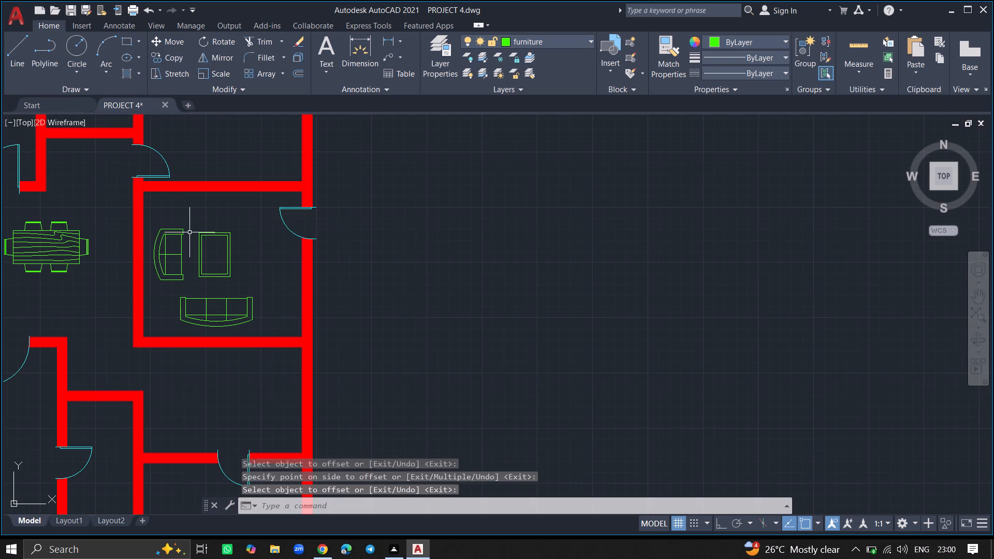
ctrl+scroll(189, 232, down, 2)
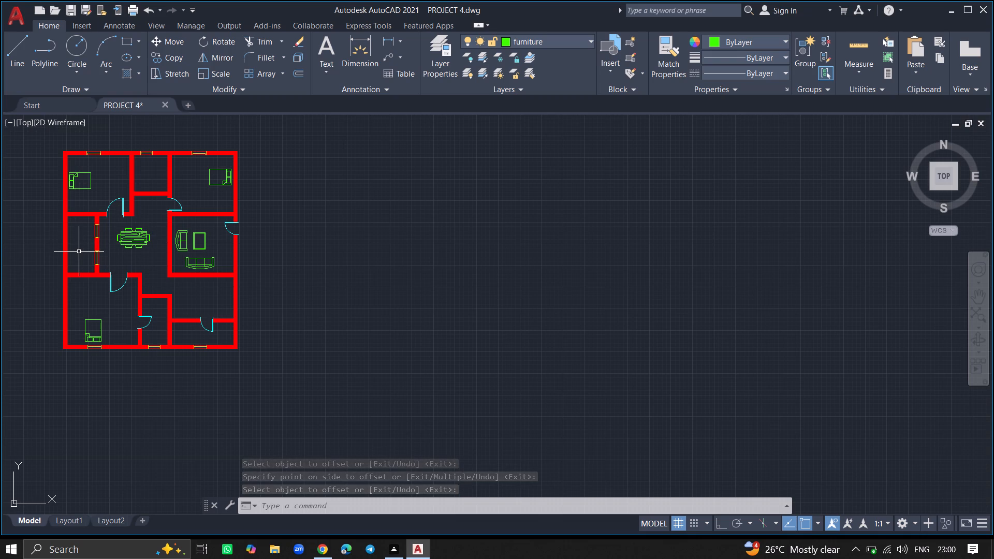
key(ctrl+2)
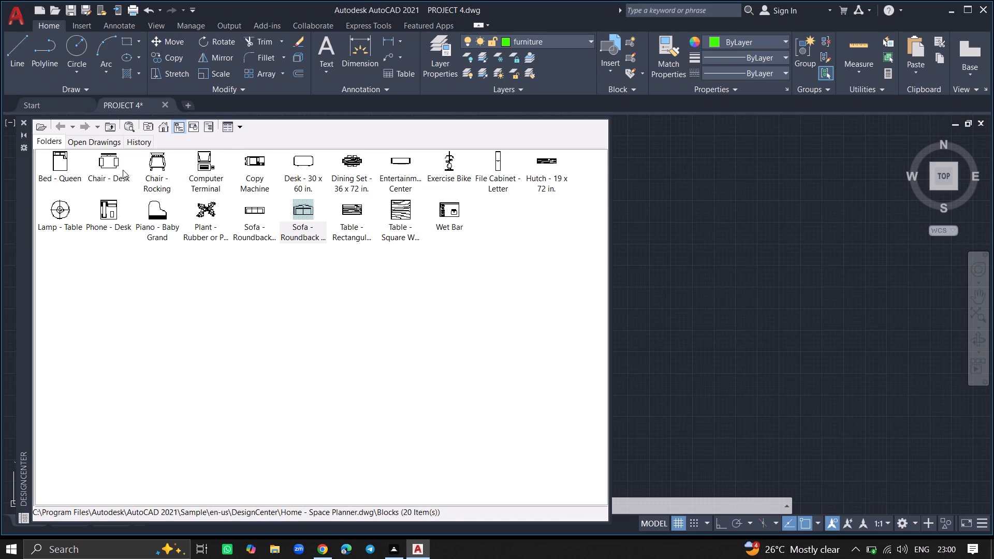
click(117, 168)
drag(117, 168, 612, 246)
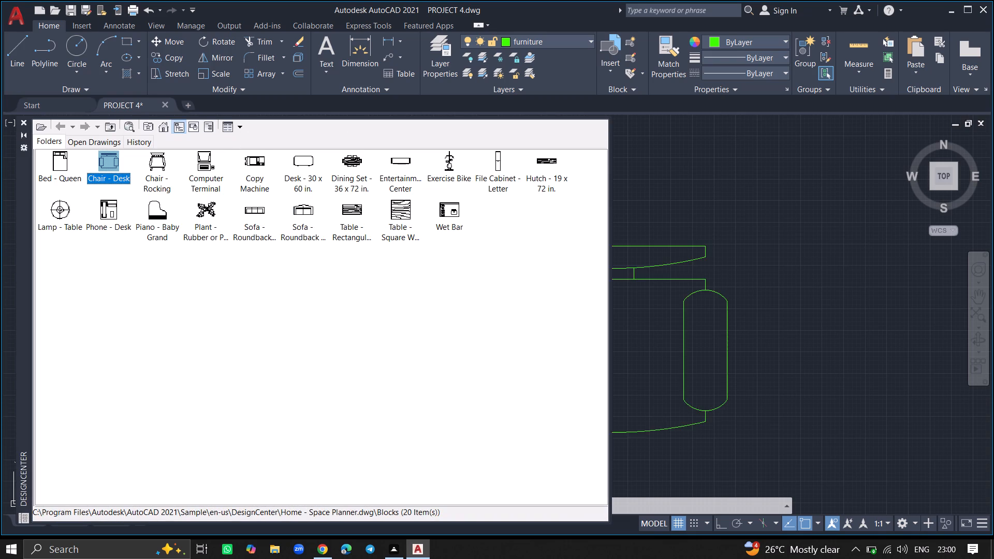
drag(612, 246, 763, 241)
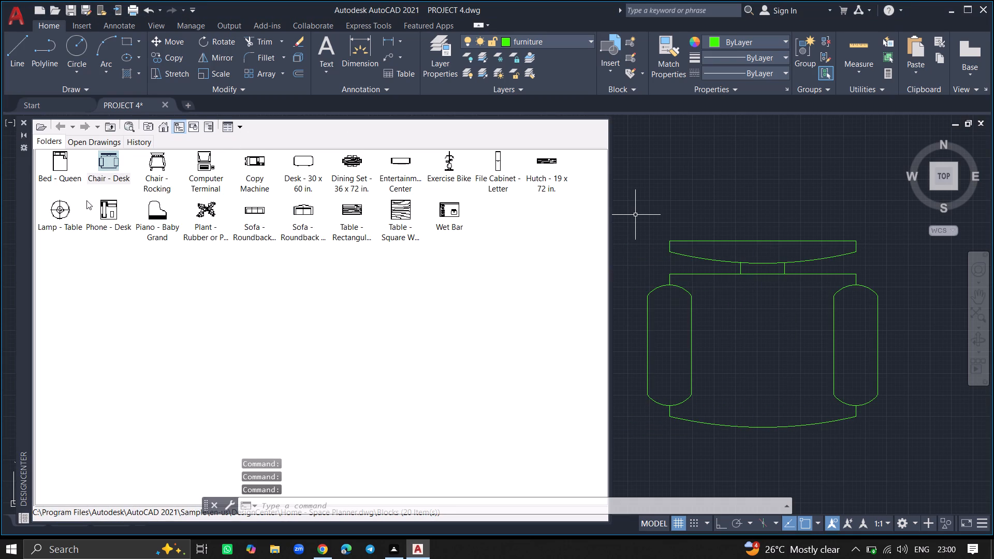
click(25, 122)
Scale the desk chair down freehand about a point on its west armrest to about 20% of its inserted size.
ctrl+scroll(215, 253, down, 1)
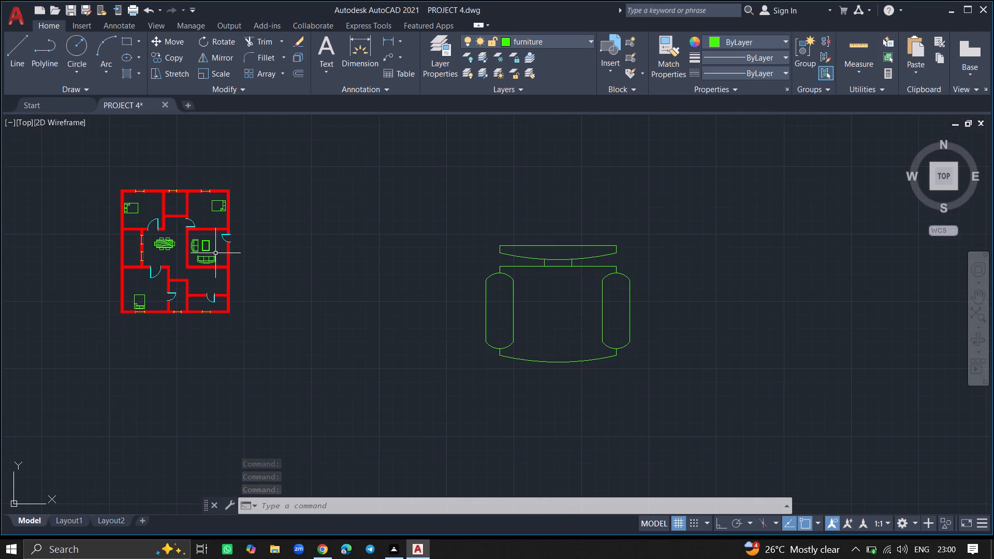
click(488, 278)
text(SC)
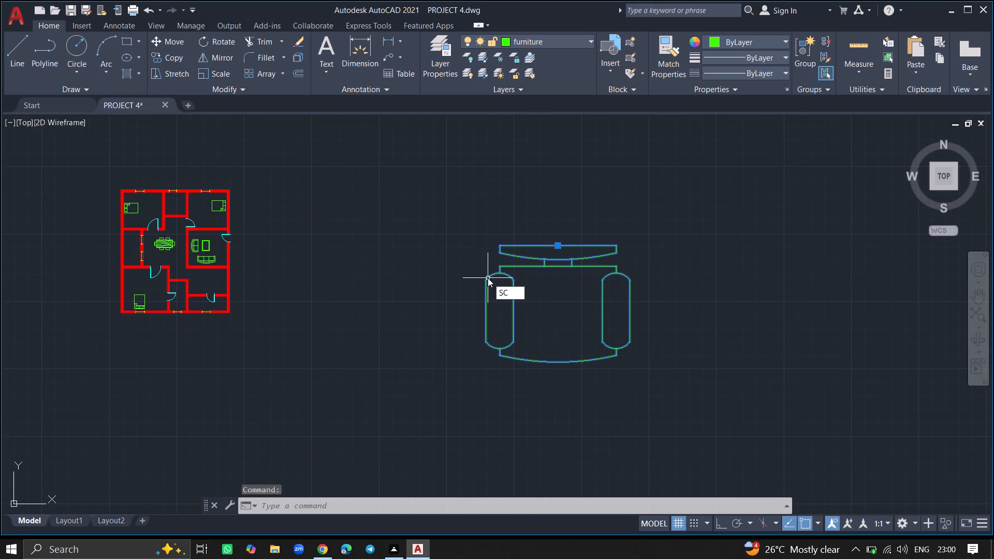
key(Return)
click(488, 278)
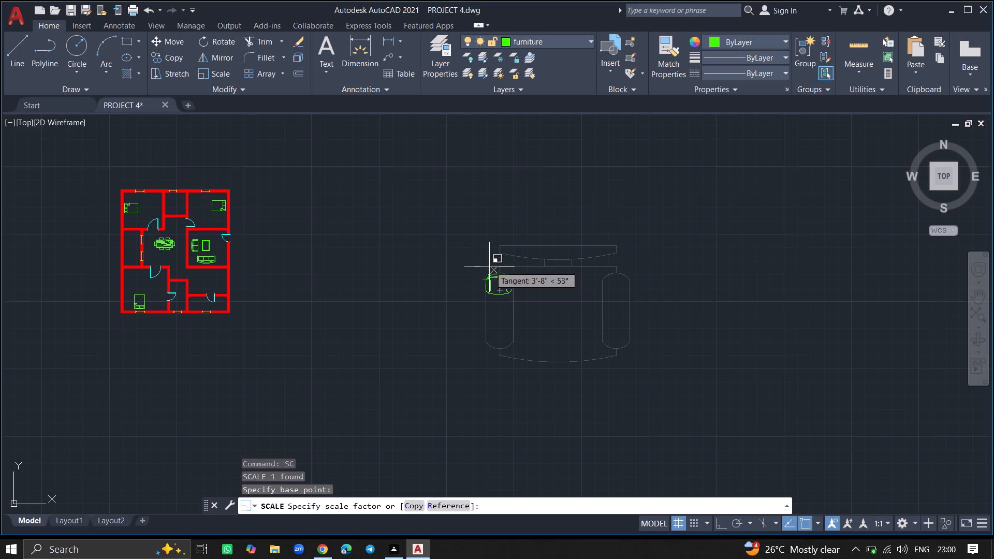
click(490, 266)
Rotate the desk chair freehand about a point on its backrest so the back faces southeast.
click(492, 272)
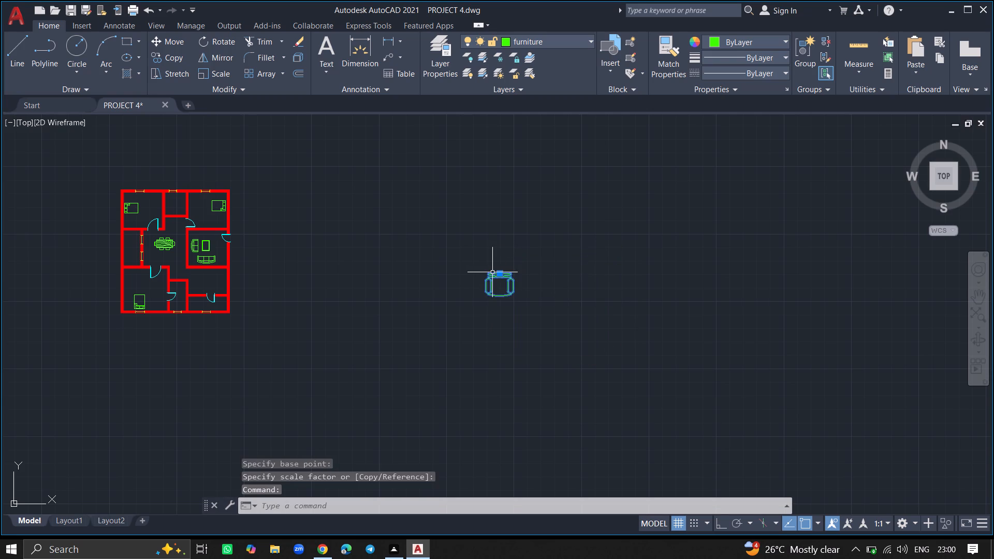
text(ROTATE)
key(Return)
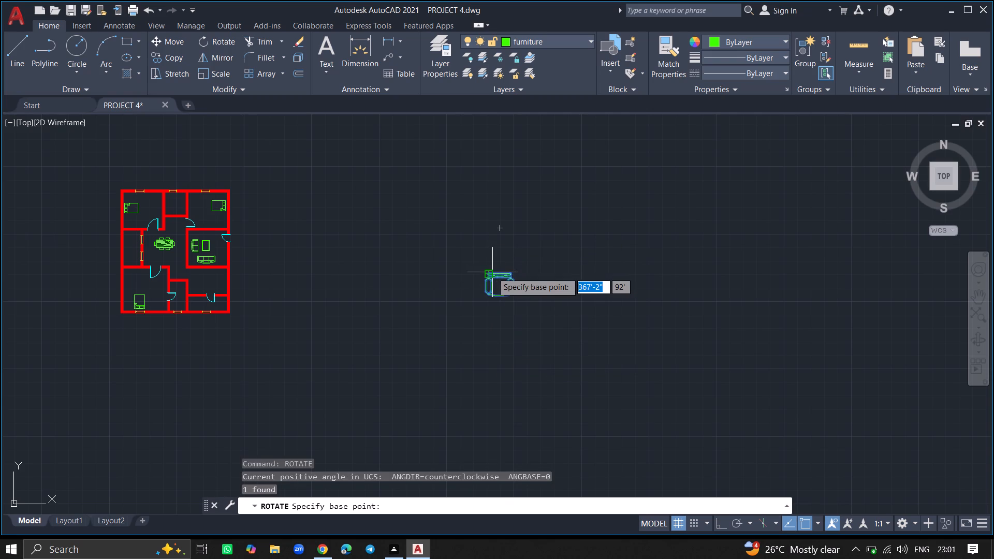
click(492, 272)
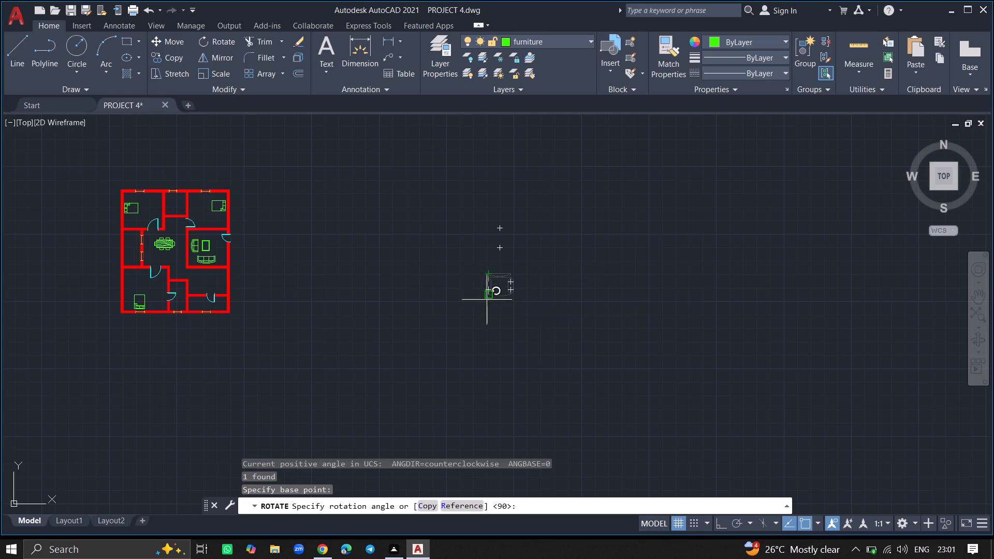
click(479, 288)
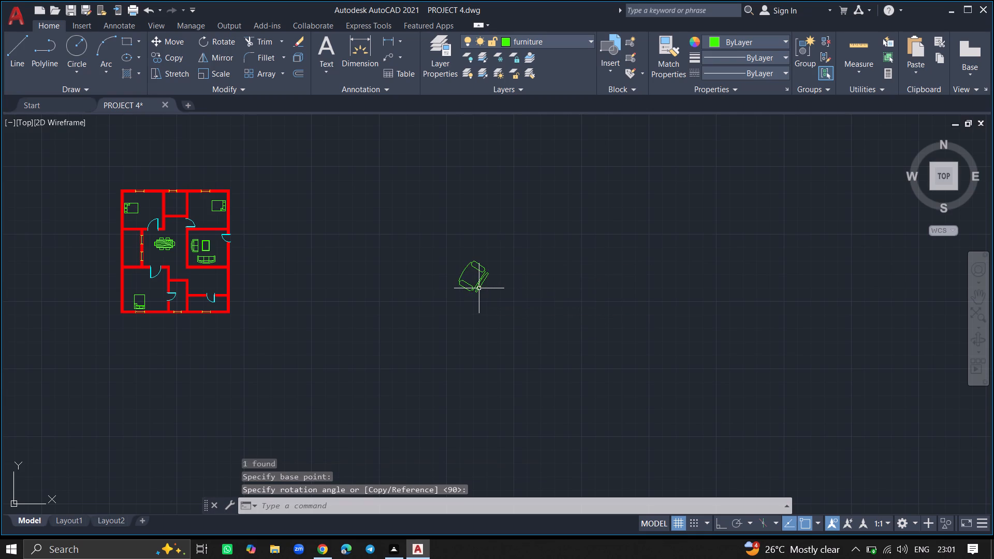
Move the desk chair into the south end of the narrow room west of the dining area.
click(479, 288)
text(MOVE)
key(Return)
click(479, 288)
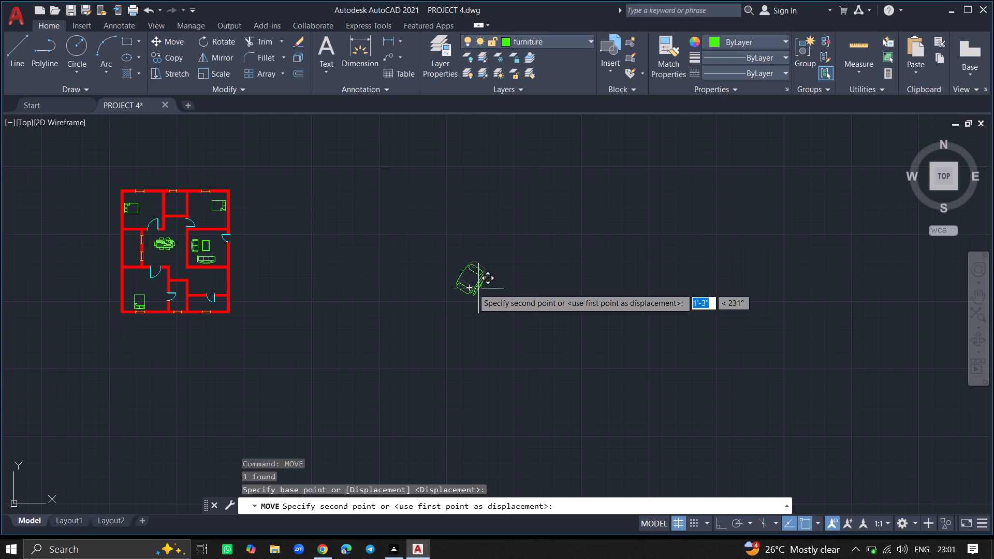
ctrl+scroll(140, 257, up, 5)
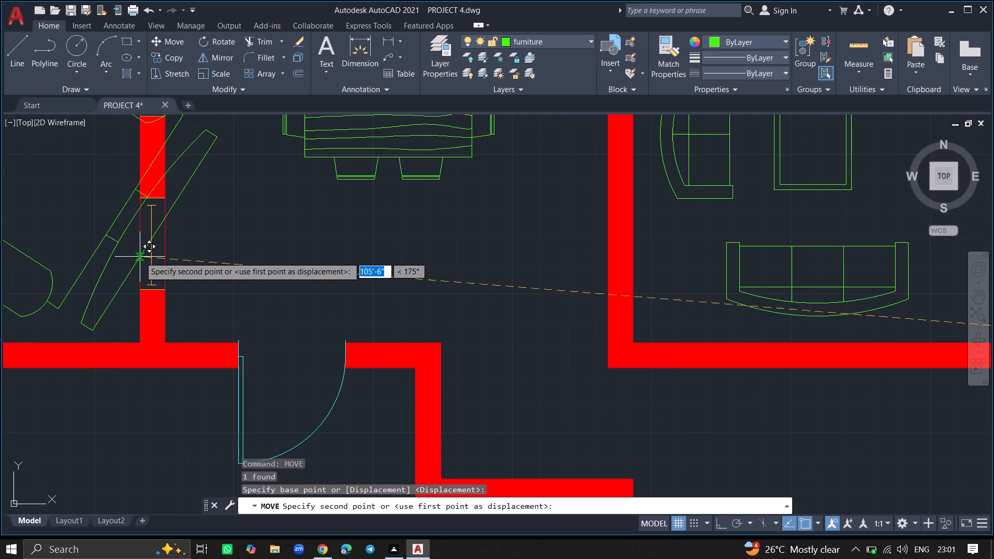
click(112, 287)
Scale the desk chair down freehand about a point on its backrest to about 40% size, so it fits inside the narrow room.
click(112, 287)
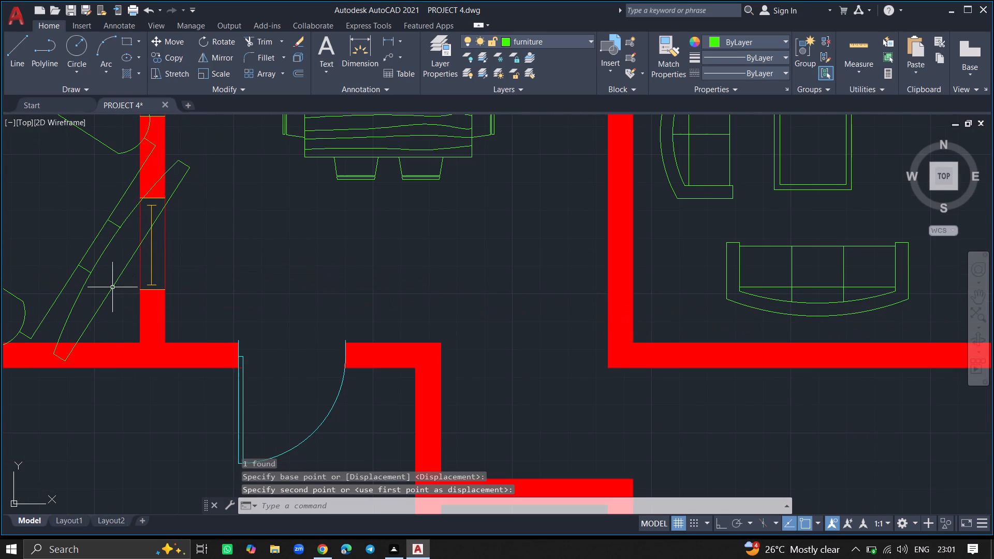
click(112, 287)
text(SC)
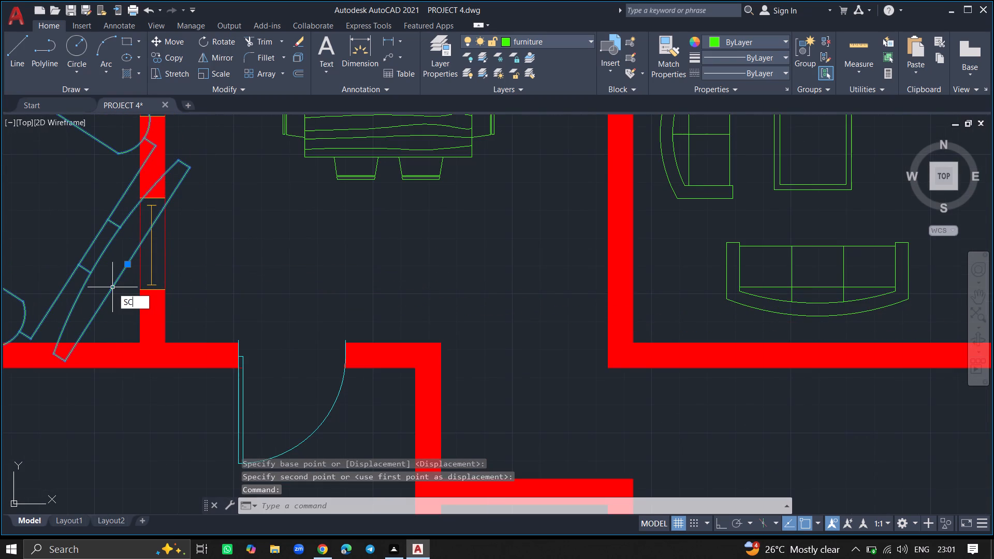
key(Return)
click(112, 287)
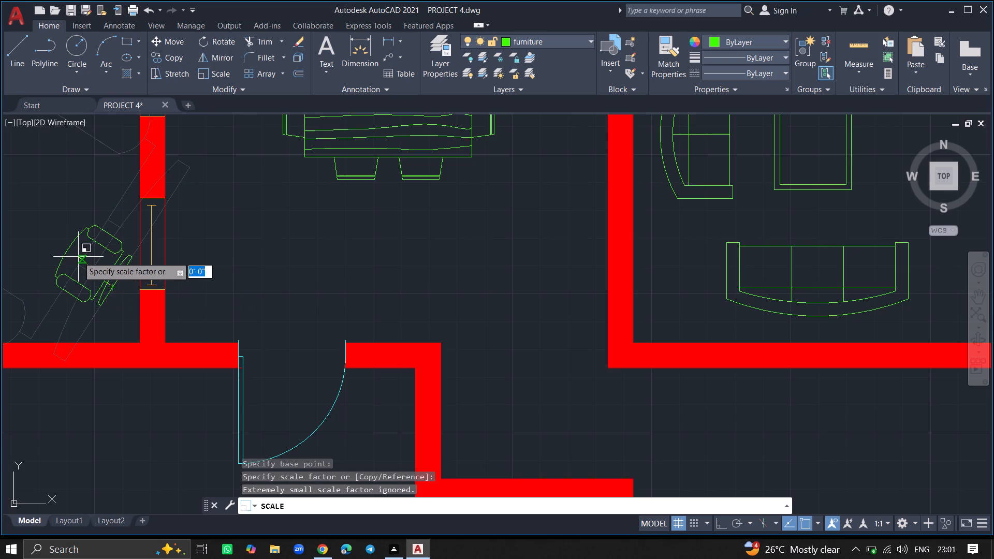
ctrl+scroll(78, 257, down, 2)
click(70, 253)
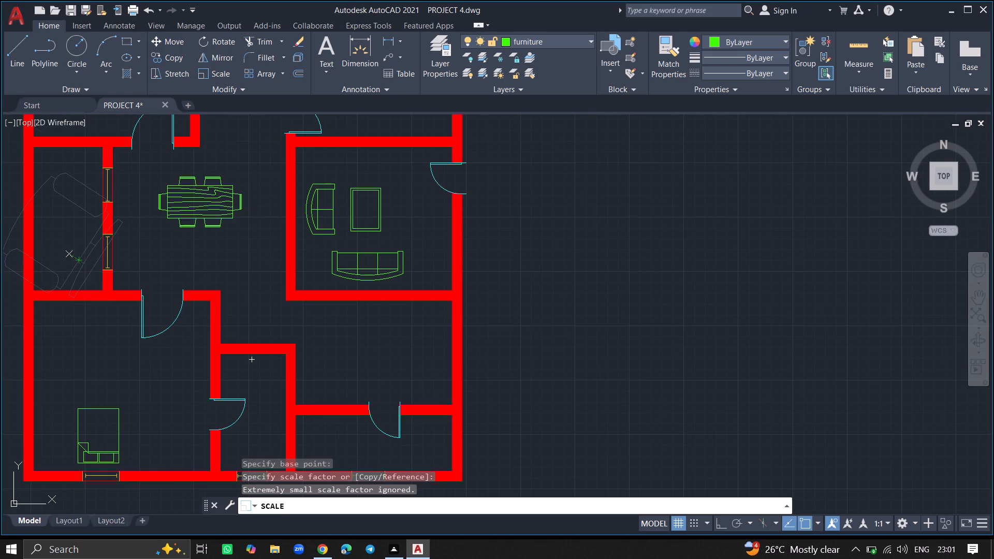
Move the desk chair about 11" west, clear of the narrow room's windowed east wall.
click(66, 247)
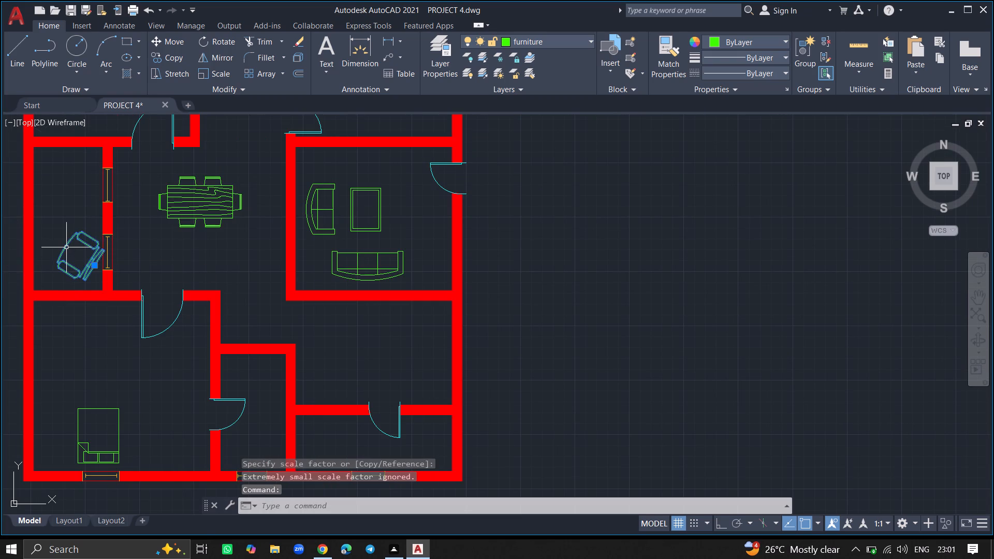
text(MOVE)
key(Return)
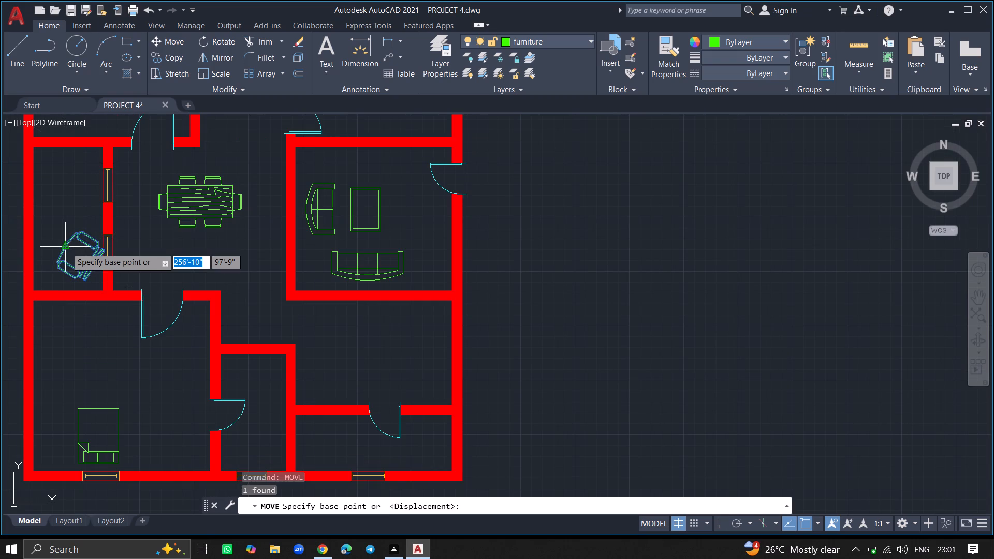
click(66, 247)
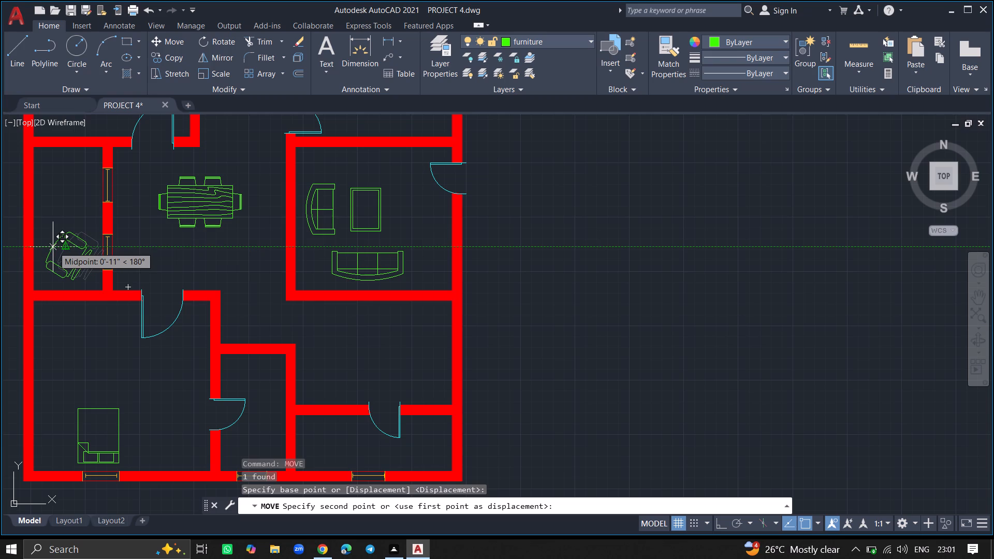
click(53, 247)
Insert the Toilet - top block from the House Designer.dwg sample blocks into the empty space east of the house plan.
ctrl+scroll(61, 223, down, 2)
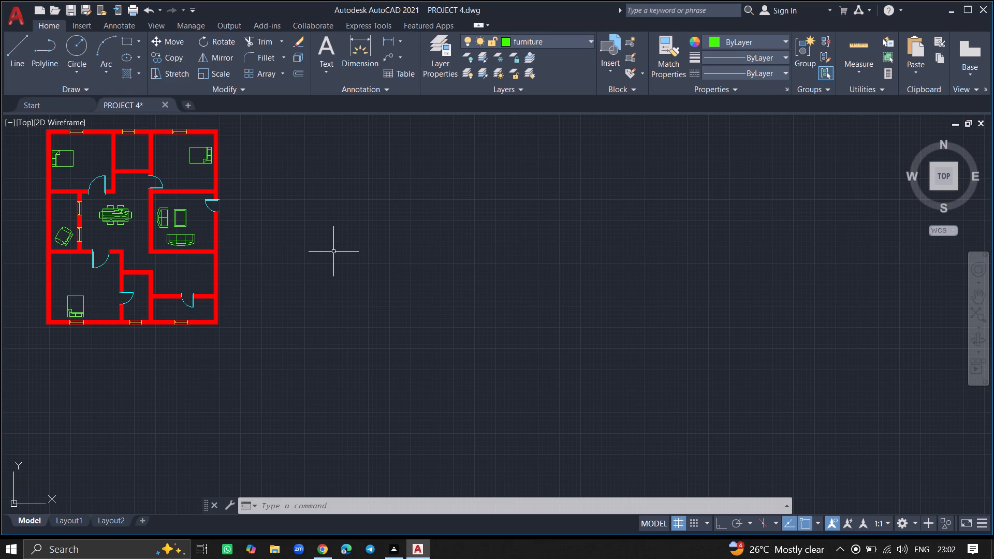
key(ctrl+2)
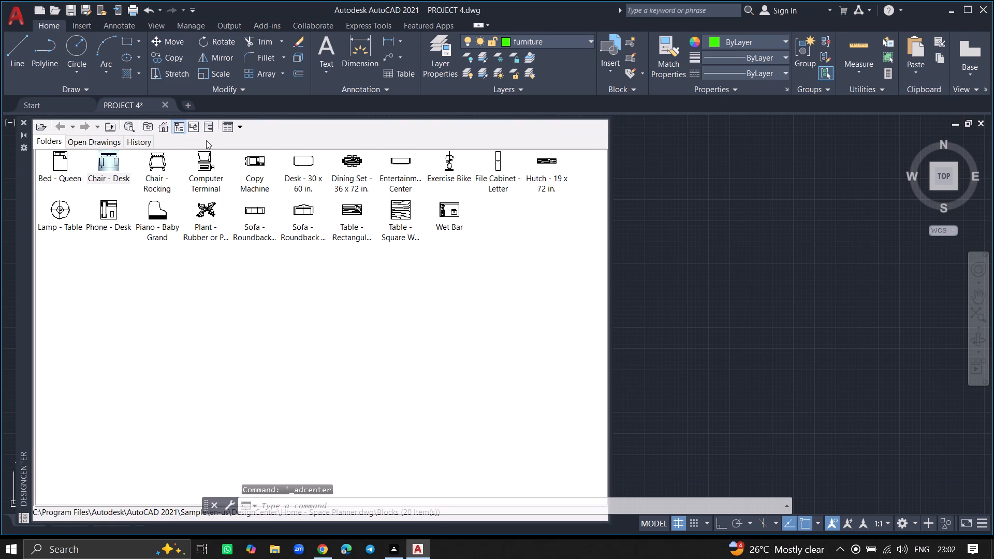
click(165, 127)
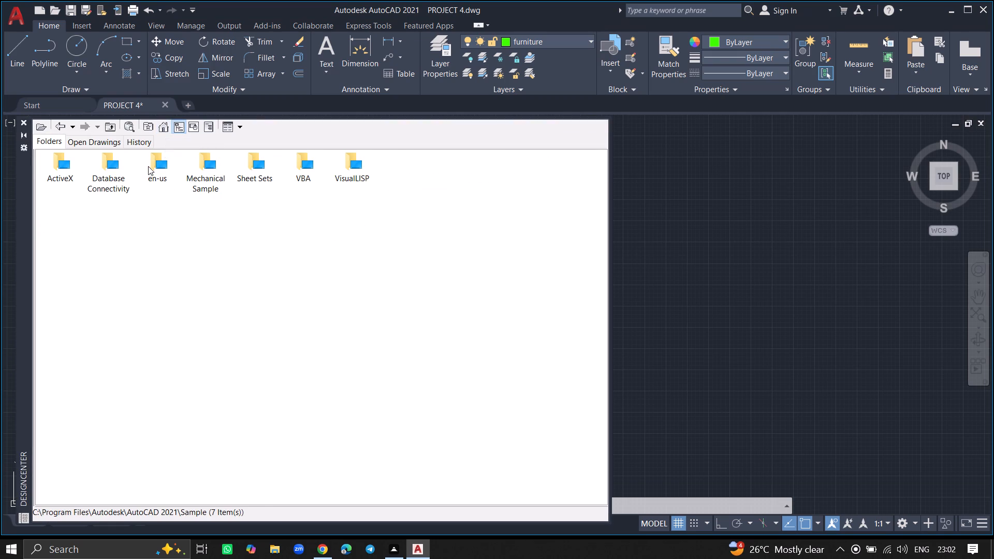
double_click(148, 166)
double_click(67, 167)
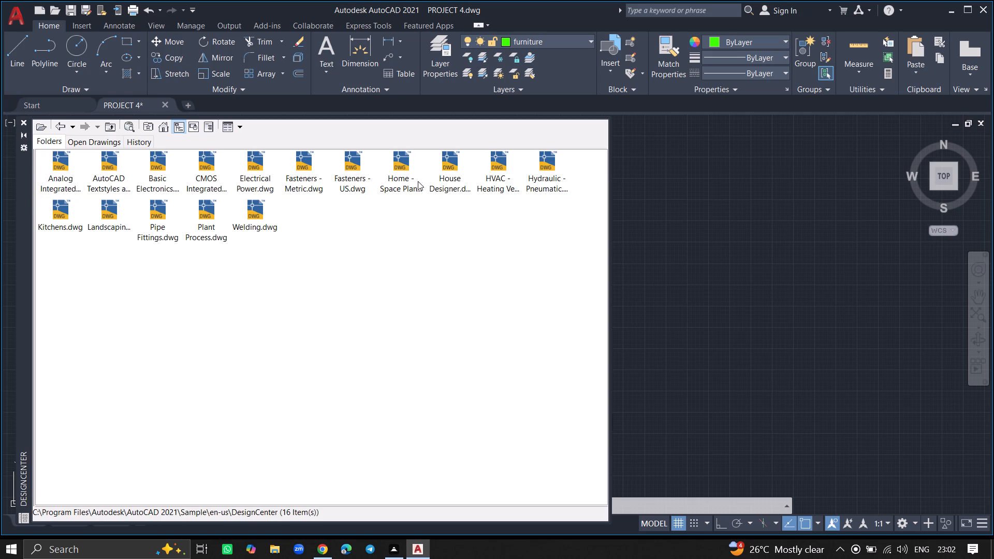
double_click(440, 174)
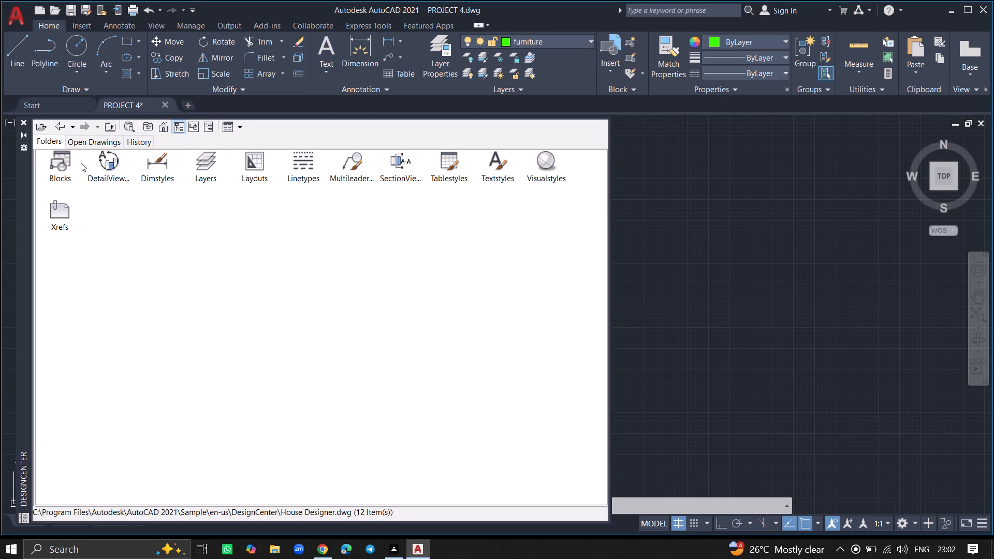
double_click(55, 164)
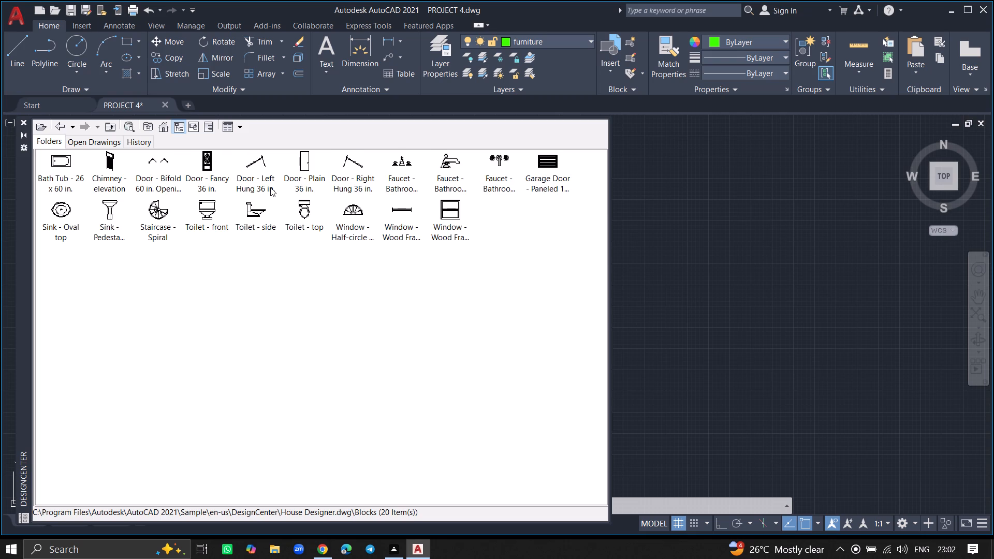
click(311, 216)
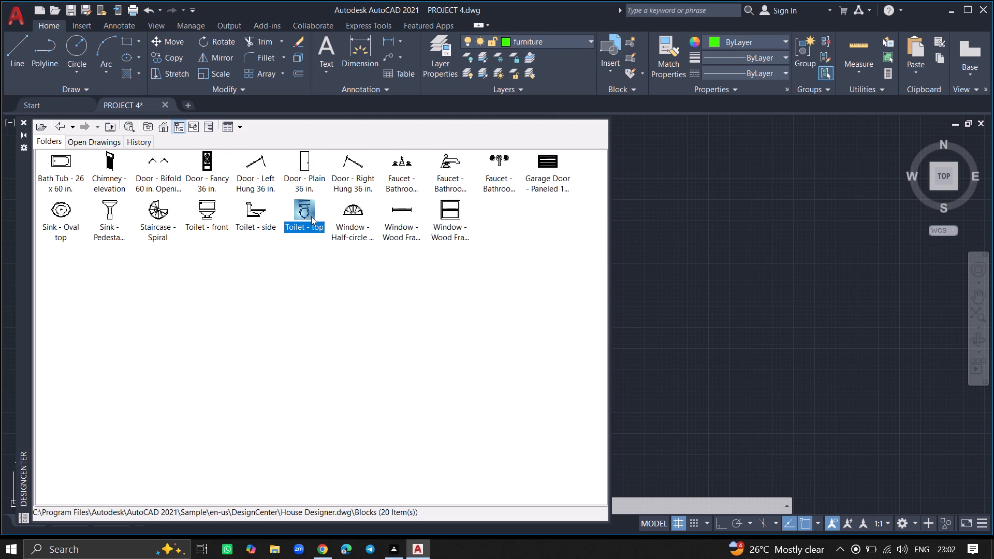
drag(311, 216, 668, 256)
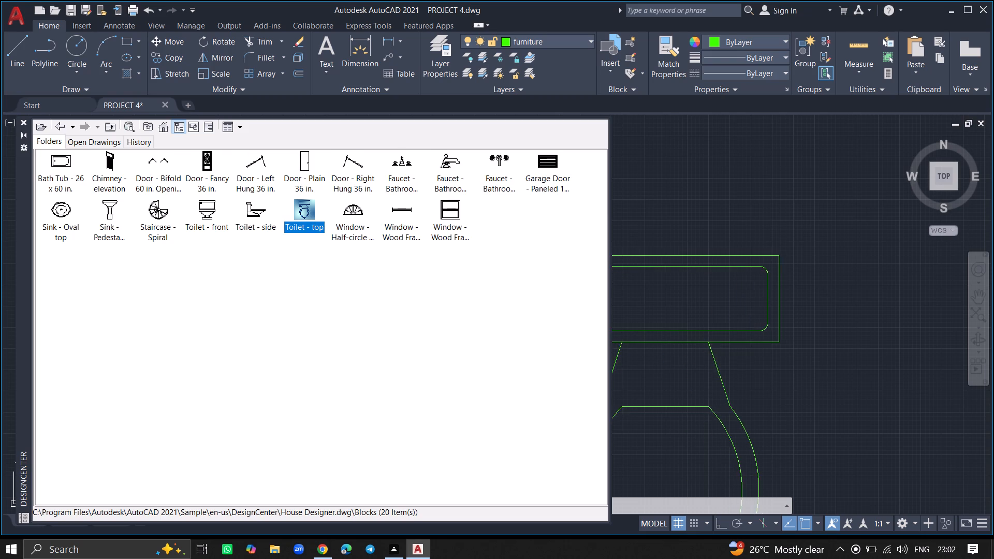
drag(668, 256, 677, 256)
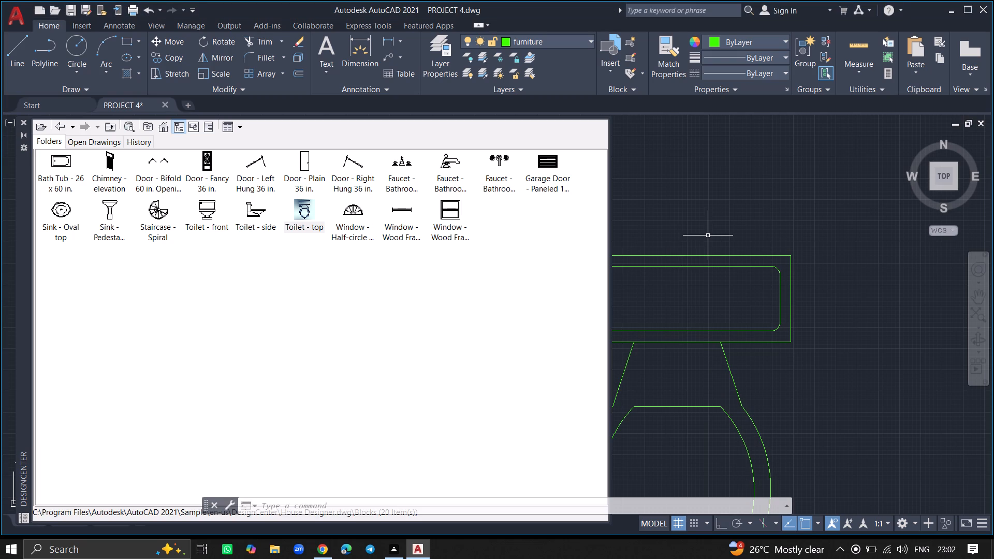
click(25, 122)
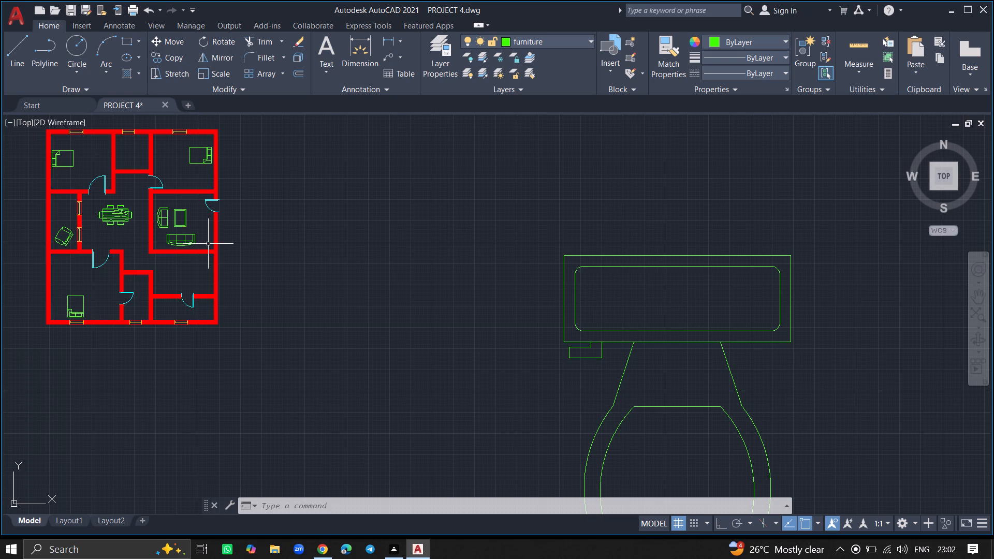
Scale the toilet down freehand about a point on its tank's west edge to about one-sixth size.
ctrl+scroll(208, 244, down, 3)
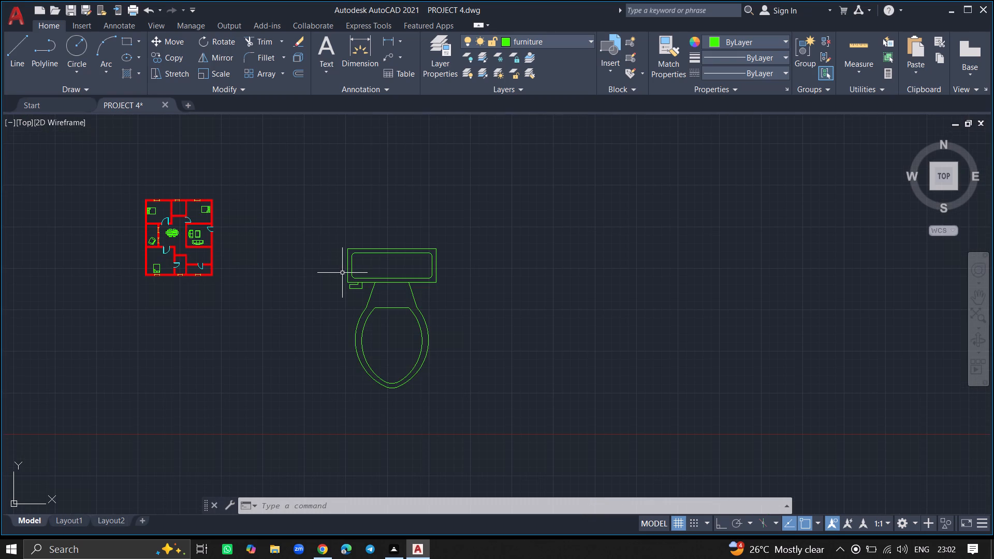
click(348, 270)
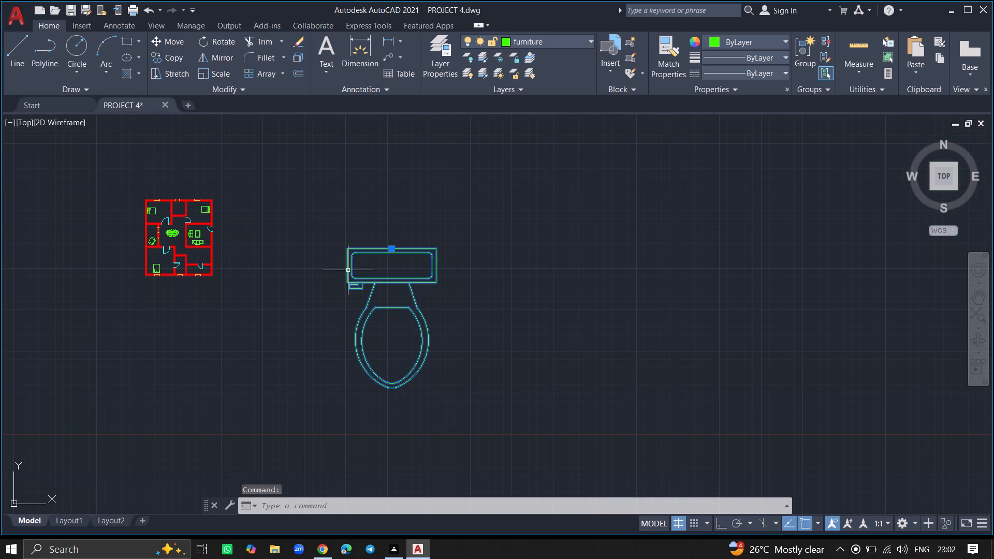
text(SC)
key(Return)
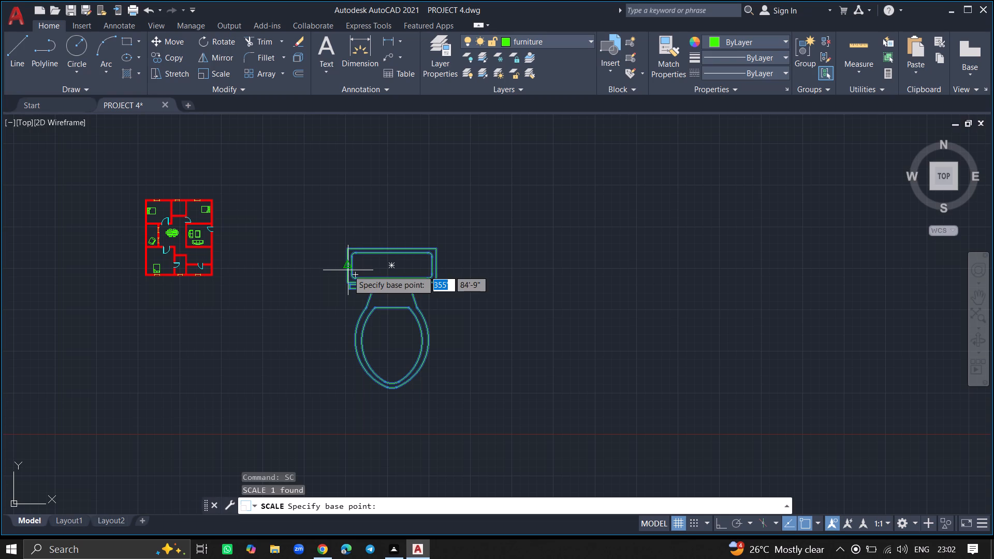
click(348, 270)
click(356, 257)
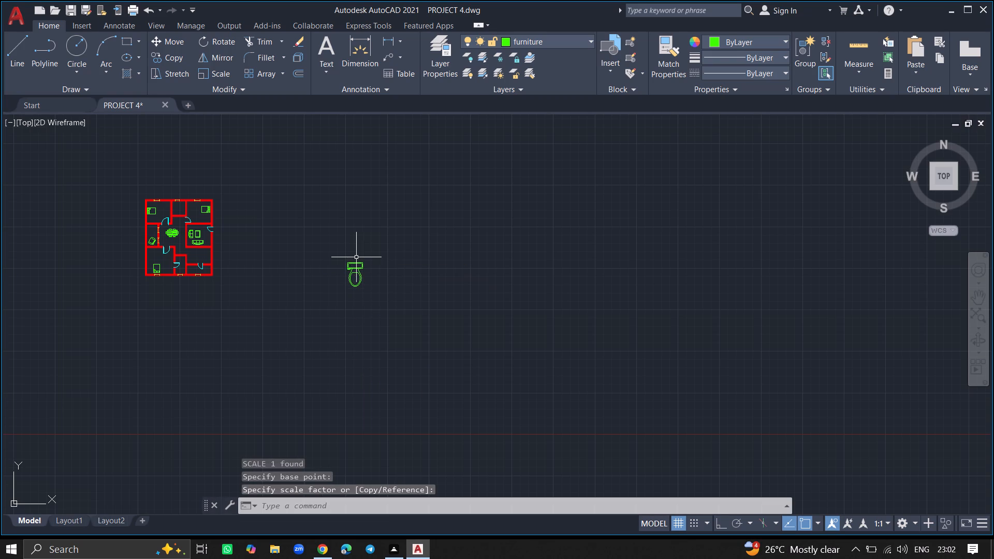
Move the toilet into the small north room between the two bedrooms.
click(355, 266)
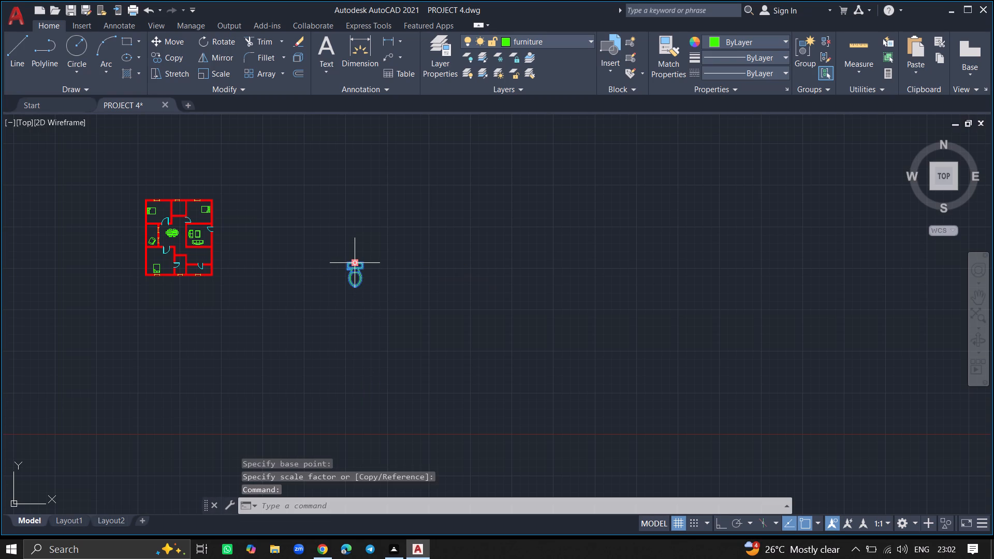
text(MOVE)
key(Return)
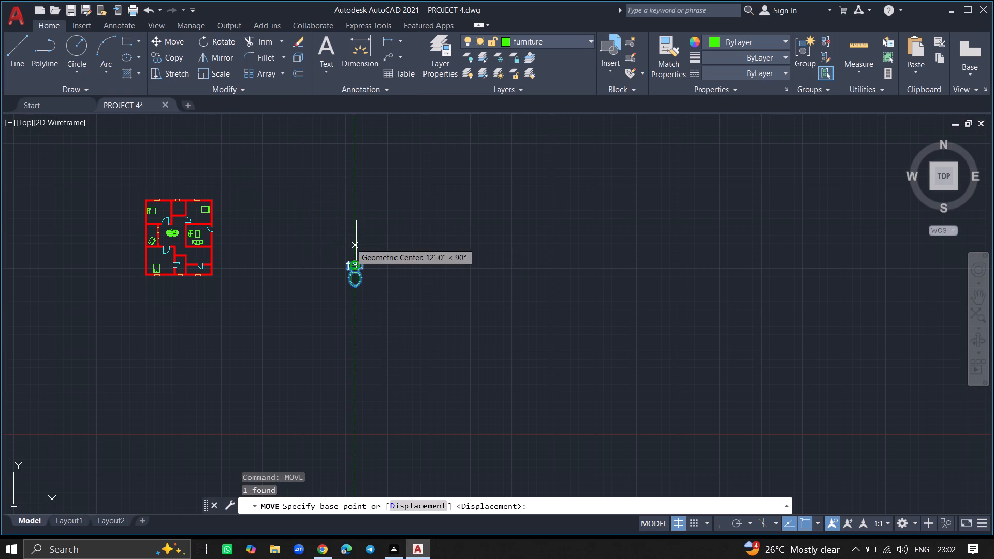
click(356, 267)
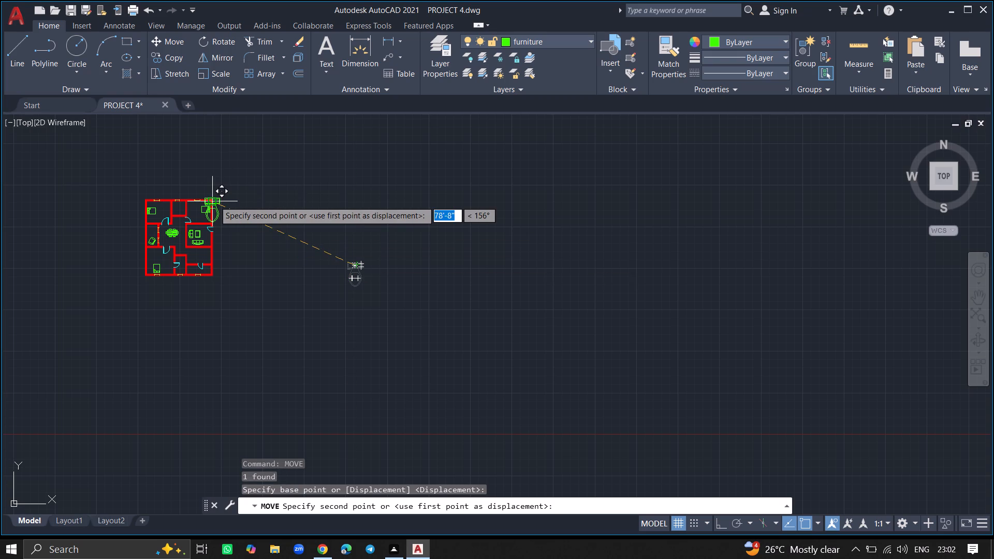
ctrl+scroll(185, 205, up, 6)
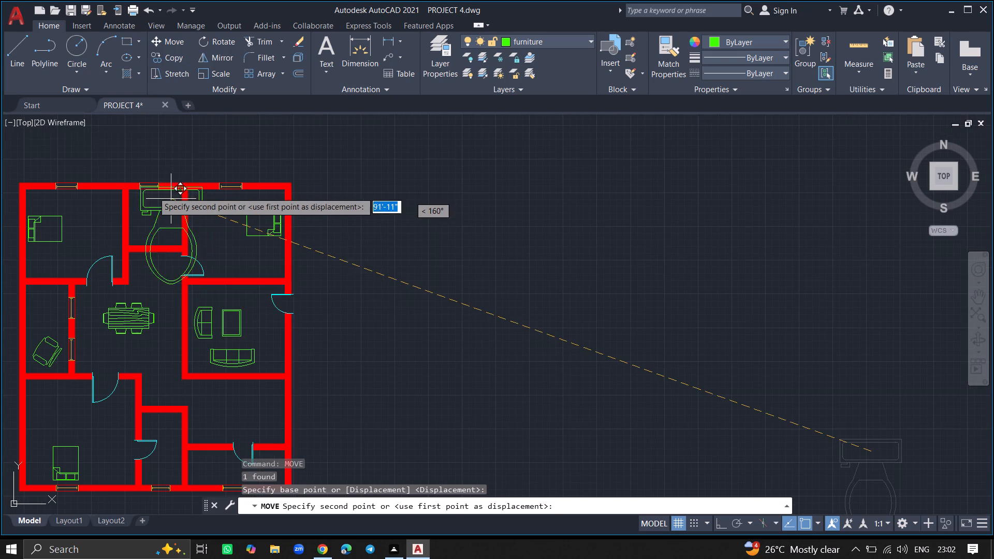
ctrl+scroll(140, 189, up, 2)
click(176, 249)
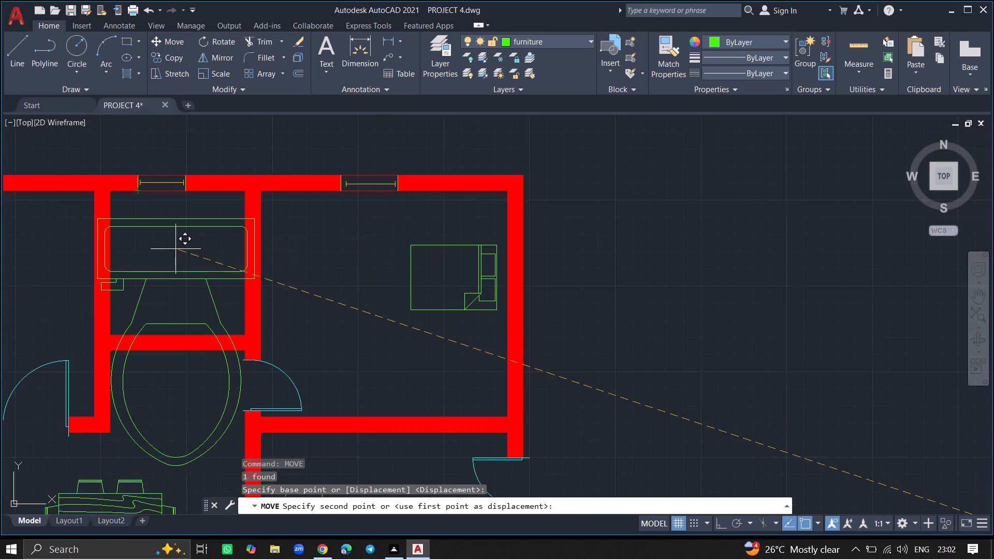
Scale the toilet down freehand about a point on its tank's south edge to about 20% size, so it fits inside the small room.
click(176, 224)
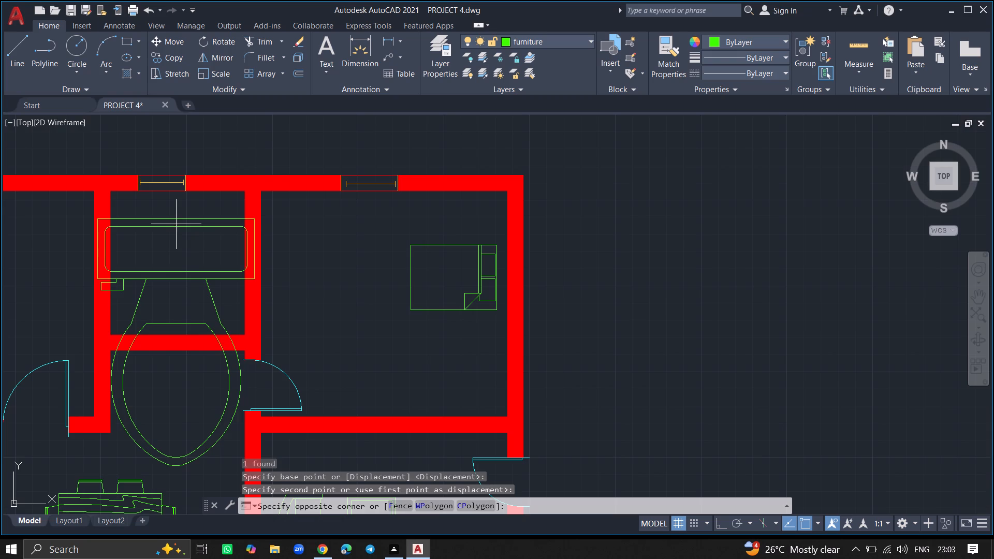
click(159, 331)
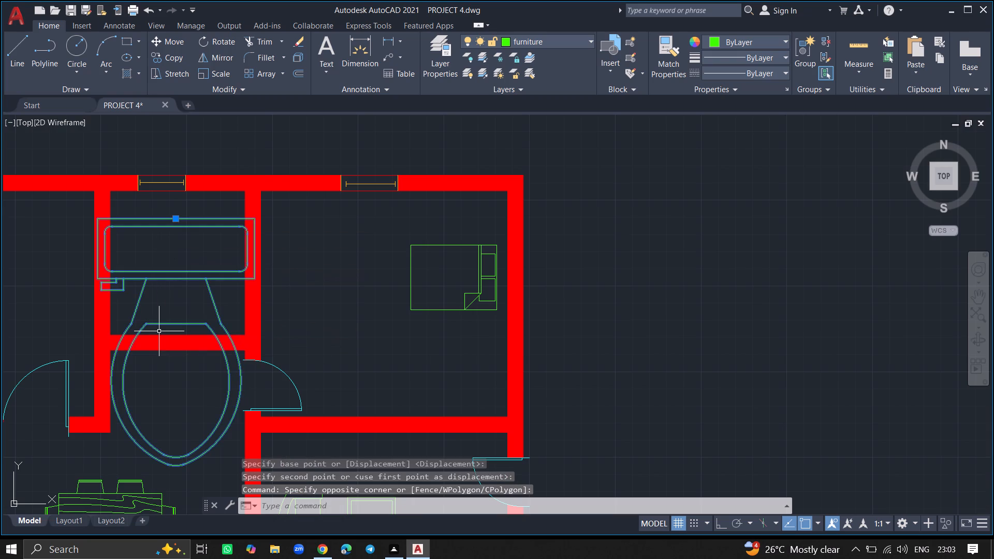
text(SC)
key(Return)
click(175, 277)
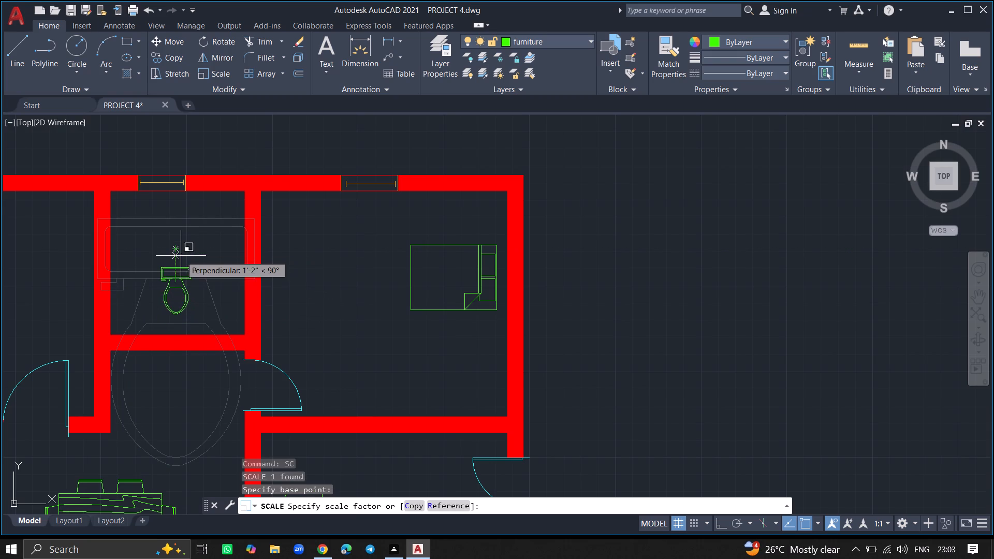
click(181, 256)
Move the toilet straight north, close to the small room's windowed wall.
click(178, 267)
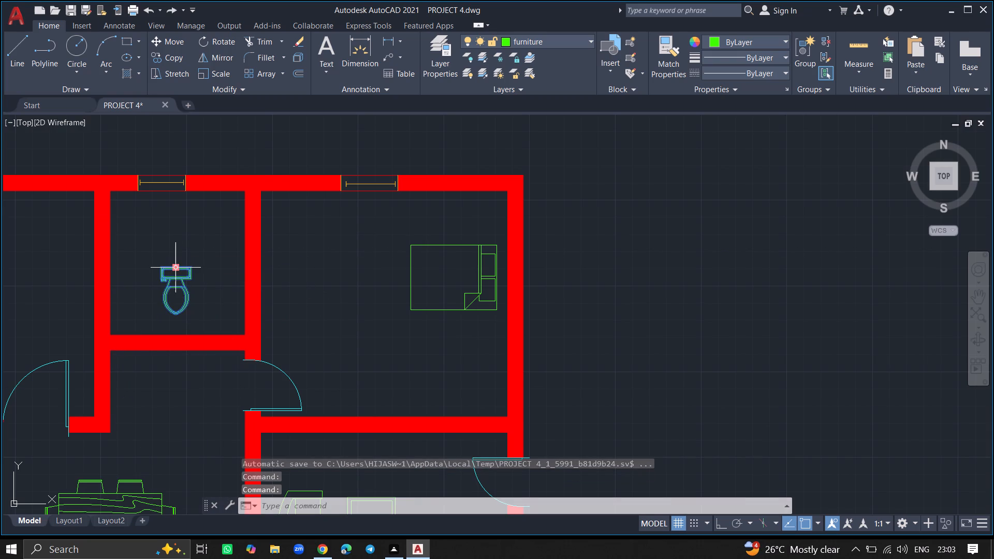
text(MOVE)
key(Return)
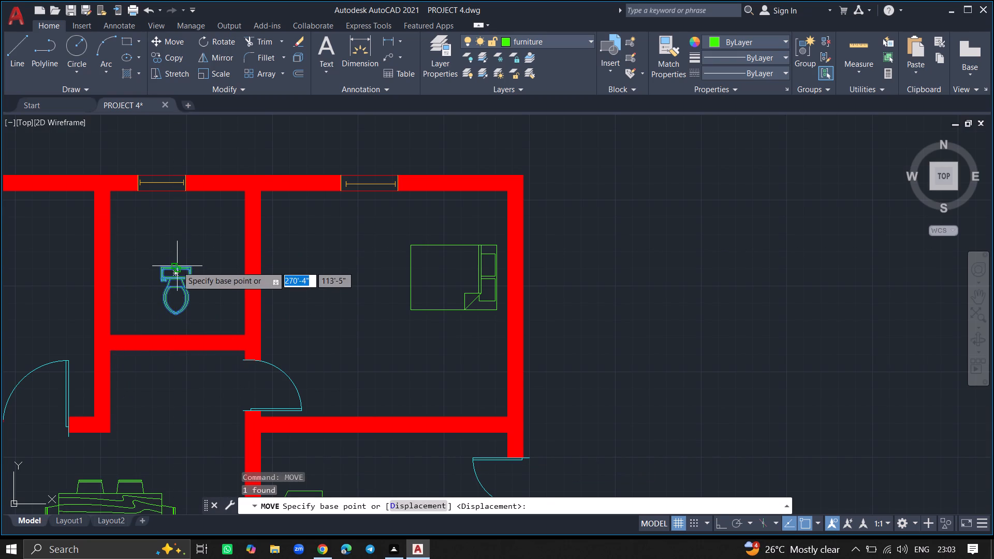
click(177, 266)
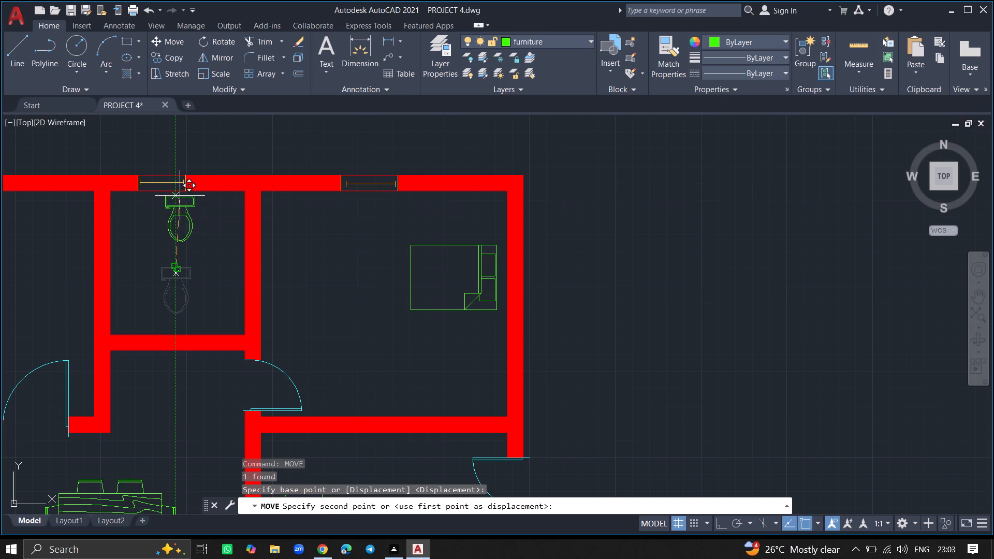
click(176, 208)
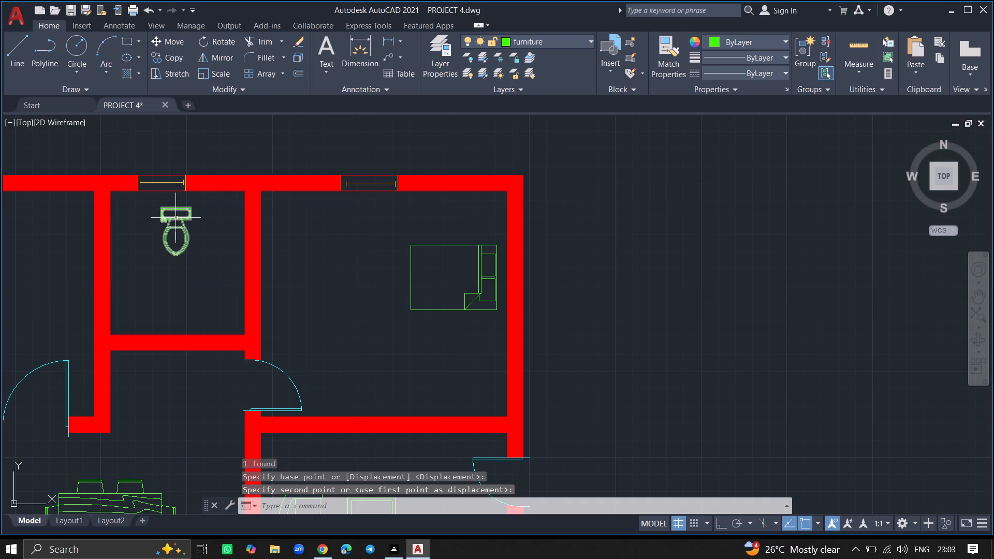
Enlarge the toilet freehand about the midpoint of its tank's south edge to about 1.5 times its size.
ctrl+scroll(176, 218, up, 2)
click(176, 222)
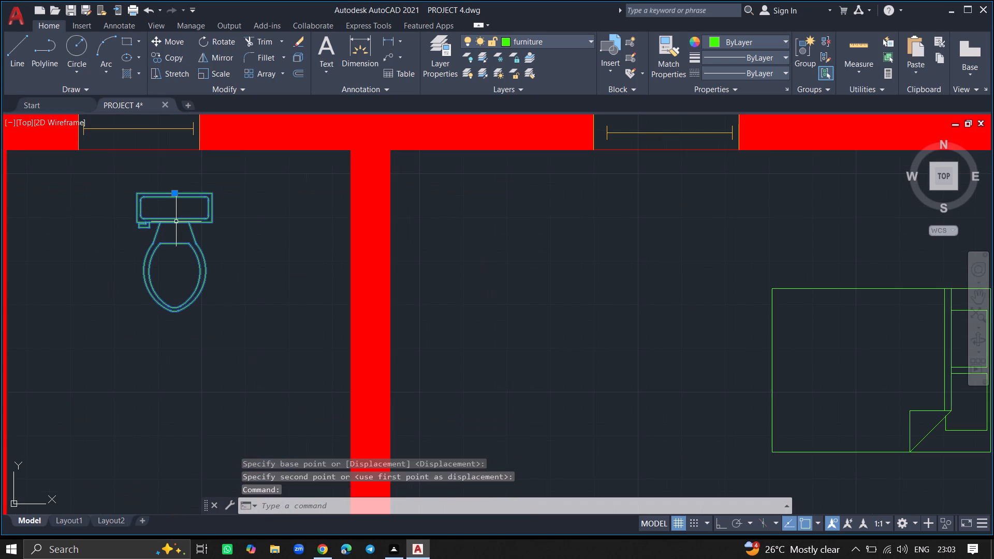
text(SC)
key(Return)
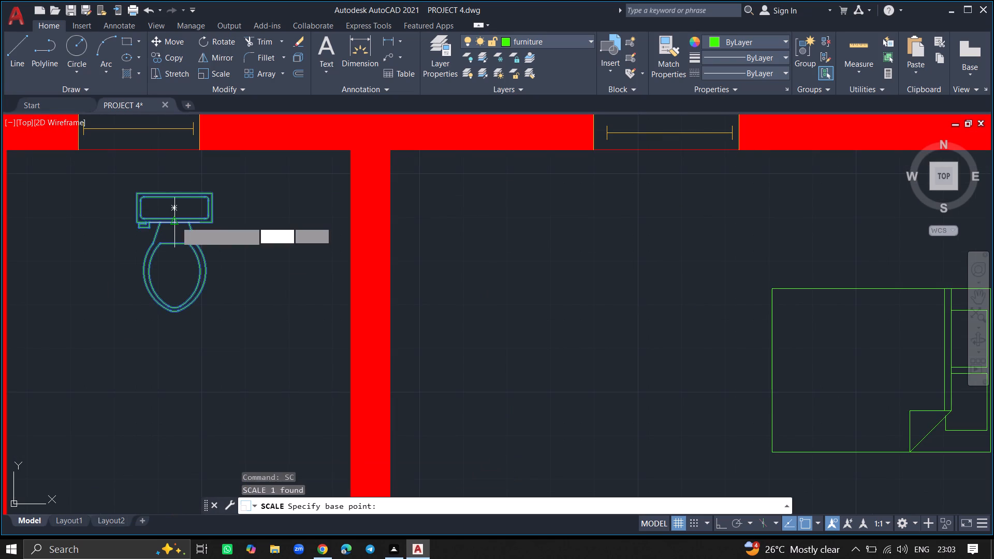
click(176, 222)
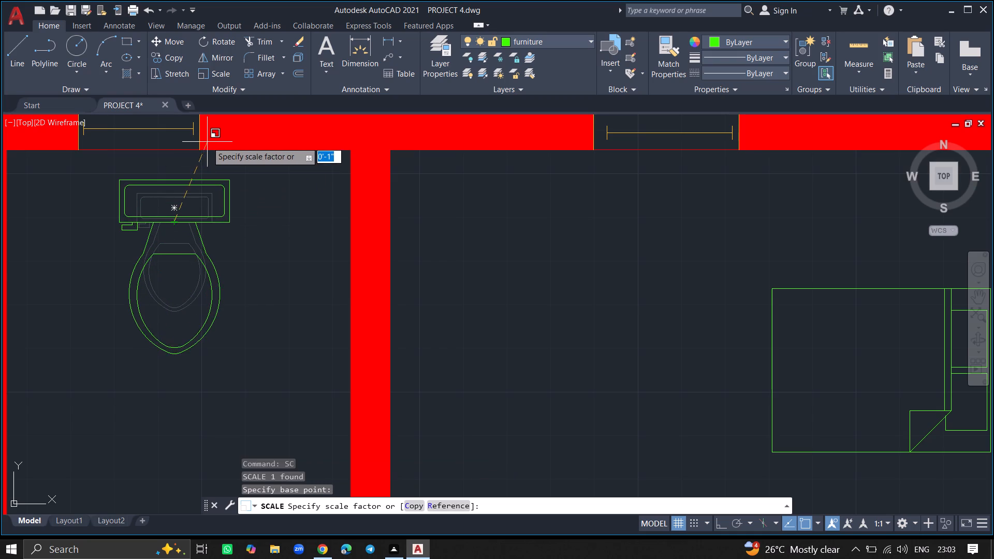
drag(219, 141, 214, 182)
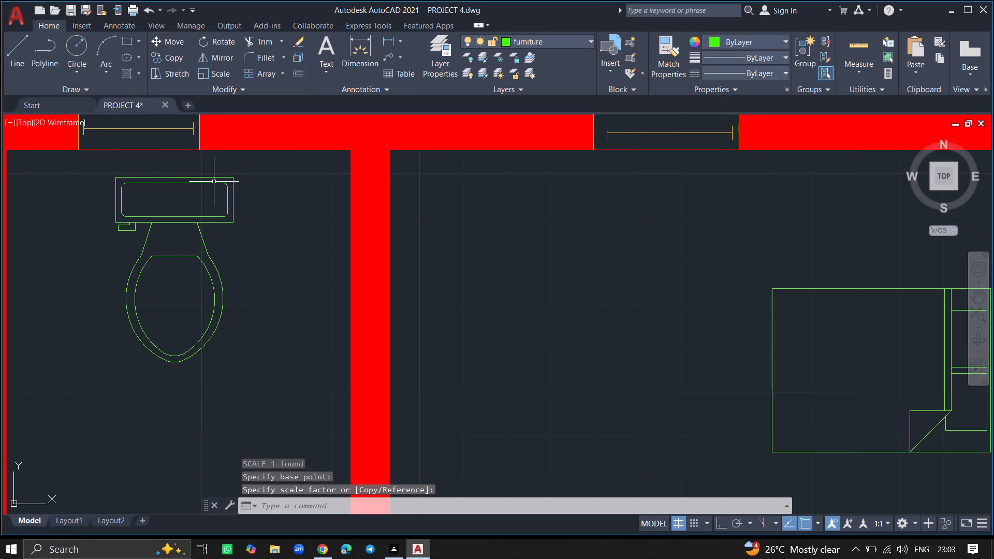
Move the toilet about 9" northwest so its tank sits just below the small room's window.
click(214, 183)
text(MOVE)
key(Return)
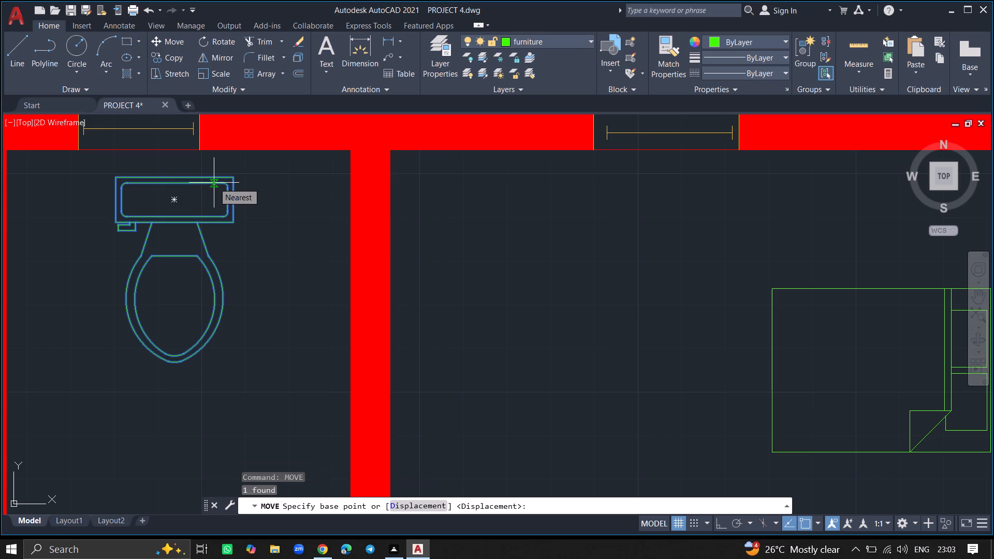
click(214, 183)
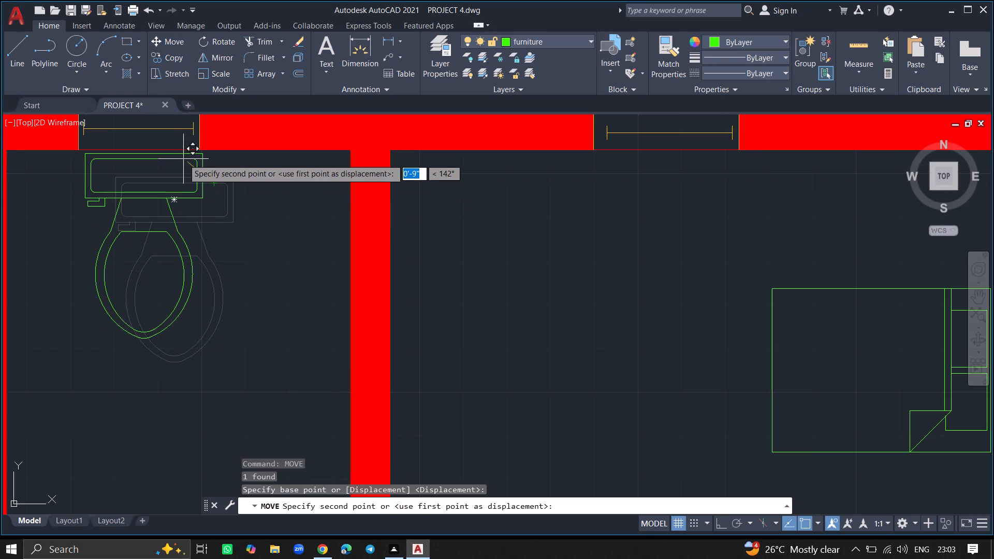
click(181, 165)
ctrl+scroll(206, 232, down, 4)
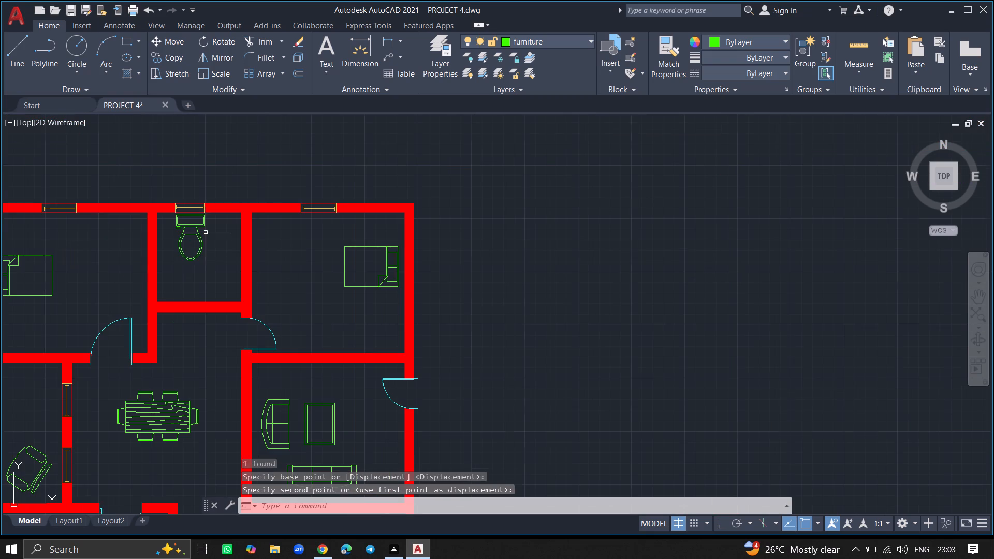
ctrl+scroll(202, 262, down, 2)
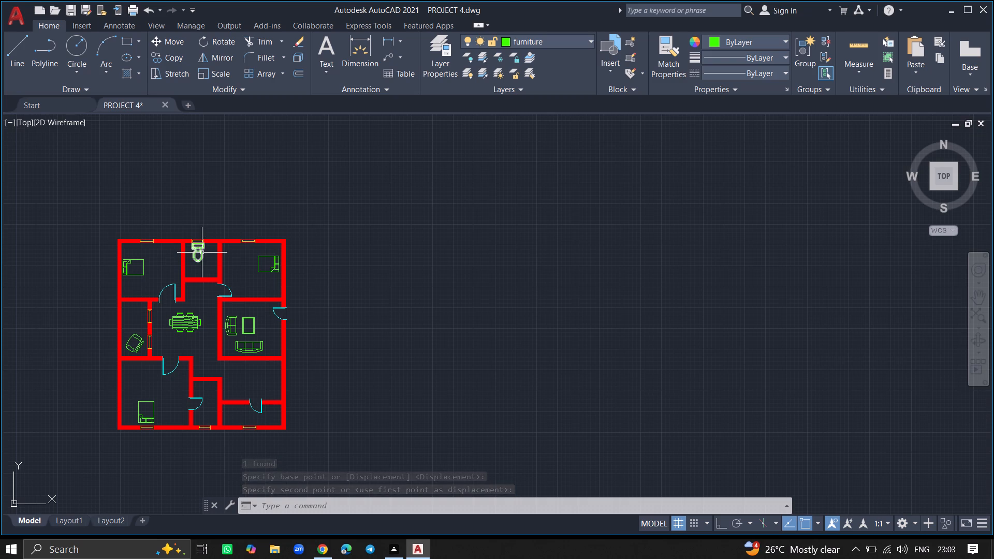
Copy the toilet from the north small room about 32' south into the small room with the south window.
click(202, 253)
text(COPY)
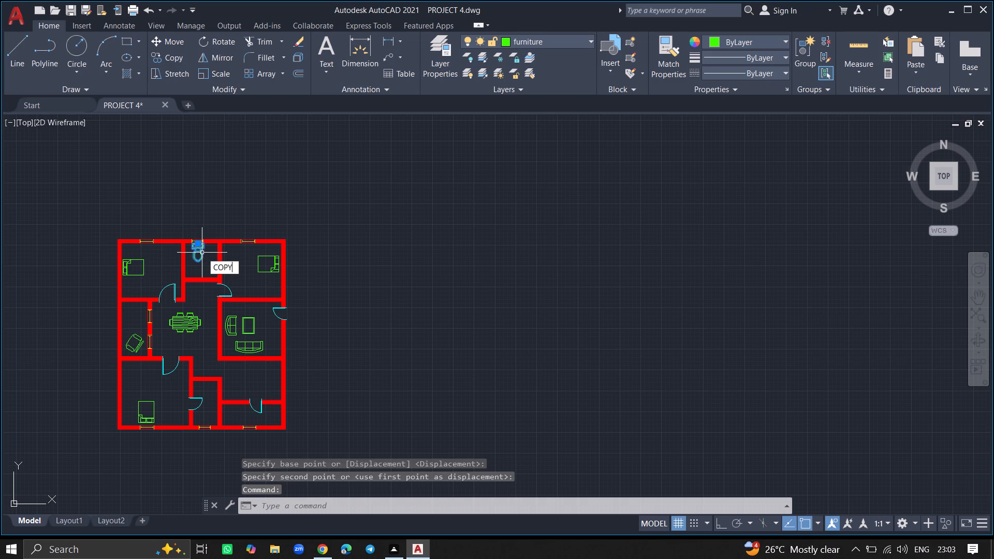
key(Return)
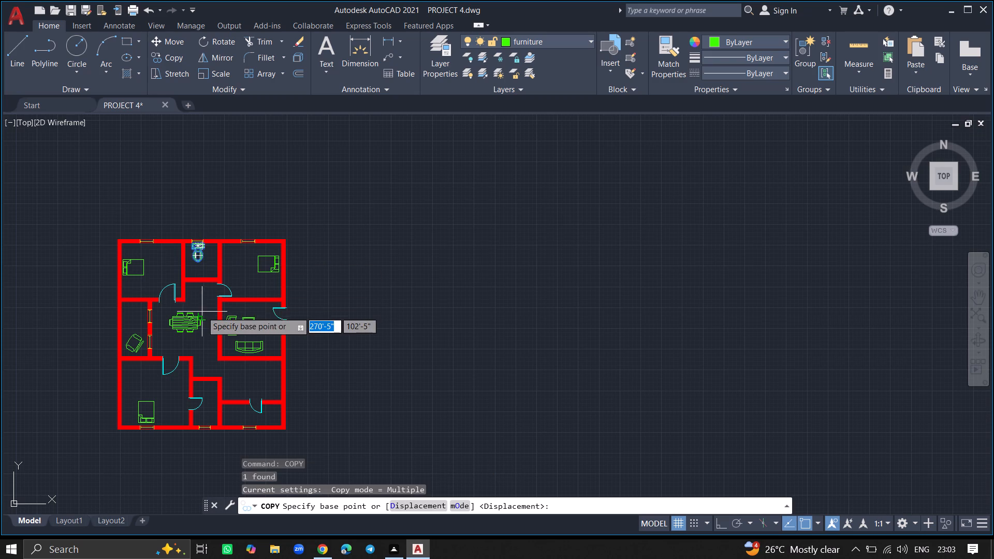
click(198, 260)
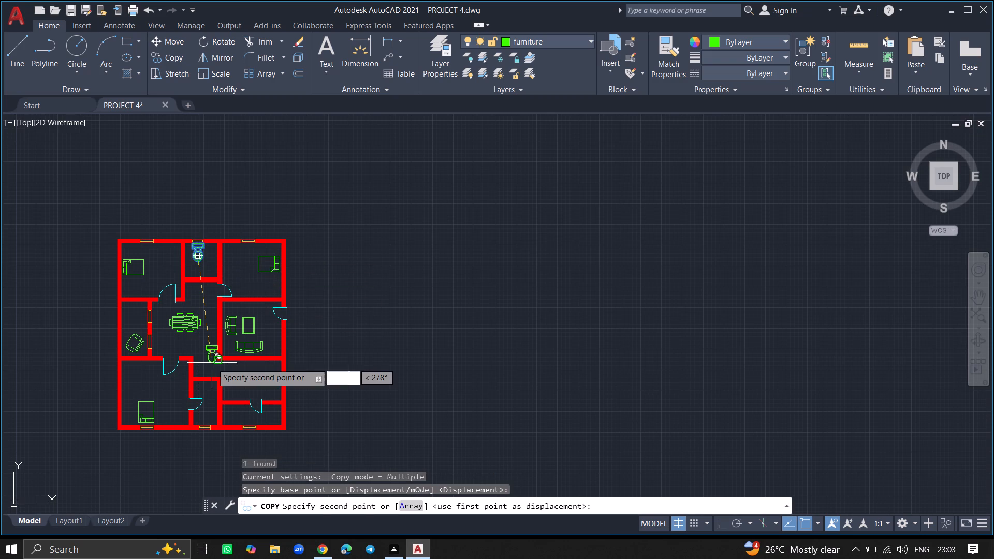
ctrl+scroll(215, 424, up, 4)
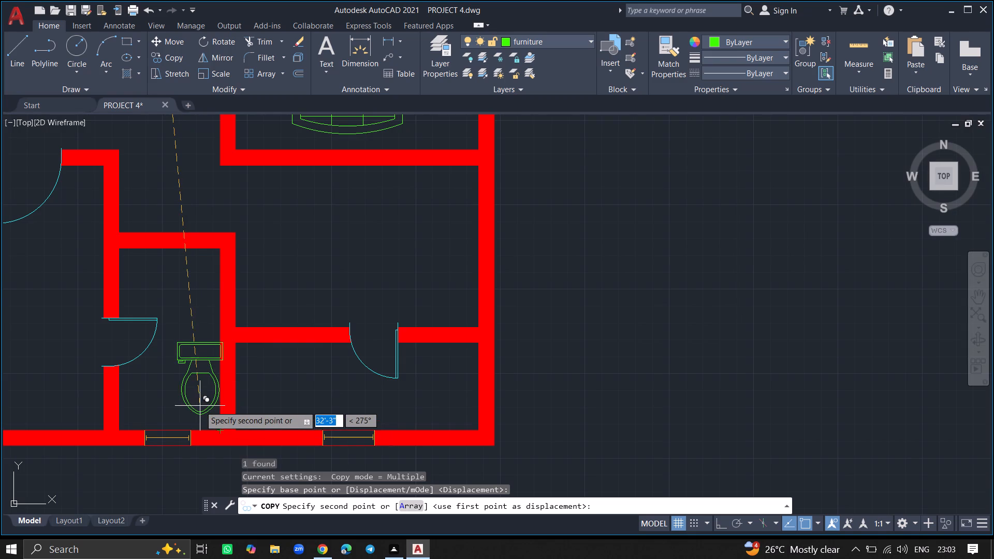
click(187, 402)
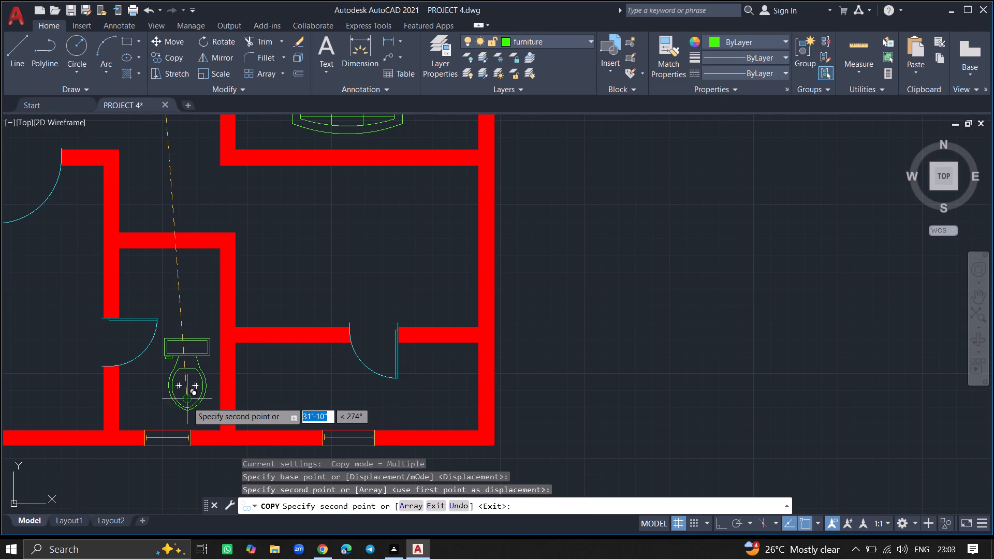
key(Escape)
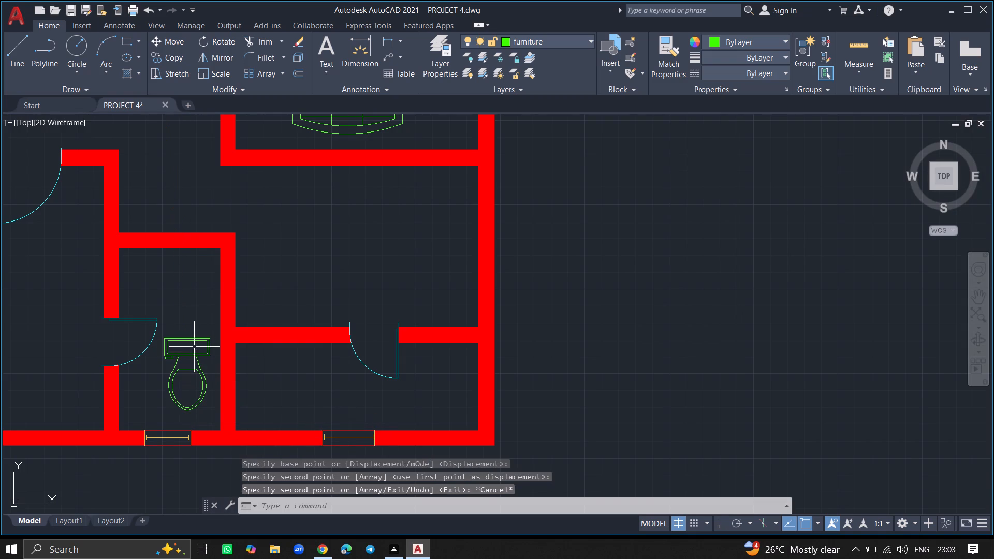
Rotate the copied toilet 180° about the midpoint of its tank's north edge, so the tank faces the south wall.
click(195, 340)
text(ROT)
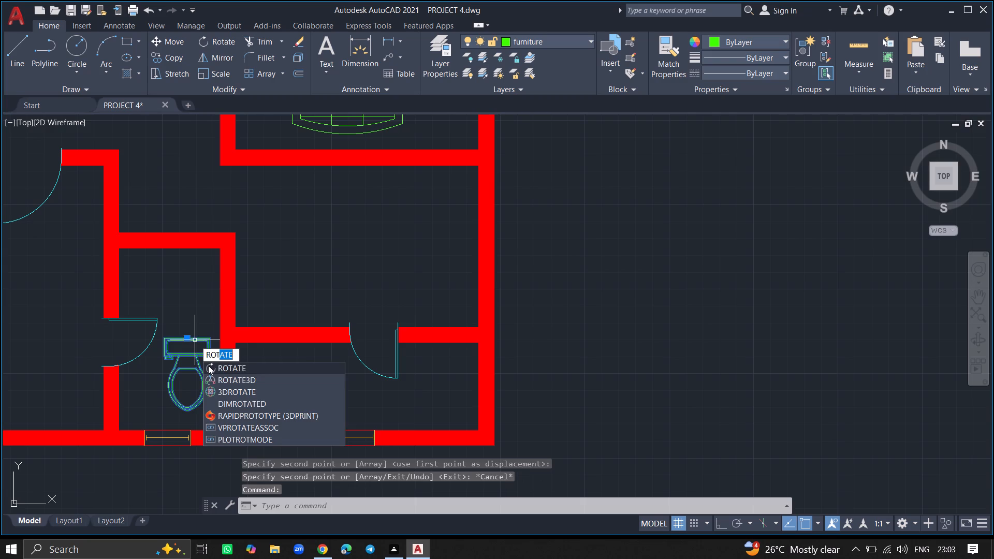
click(208, 365)
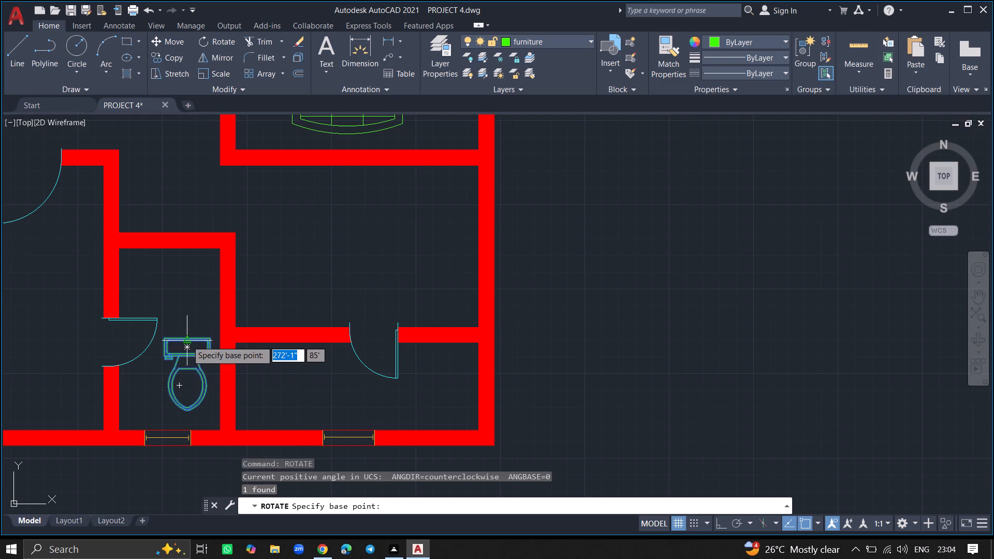
click(187, 341)
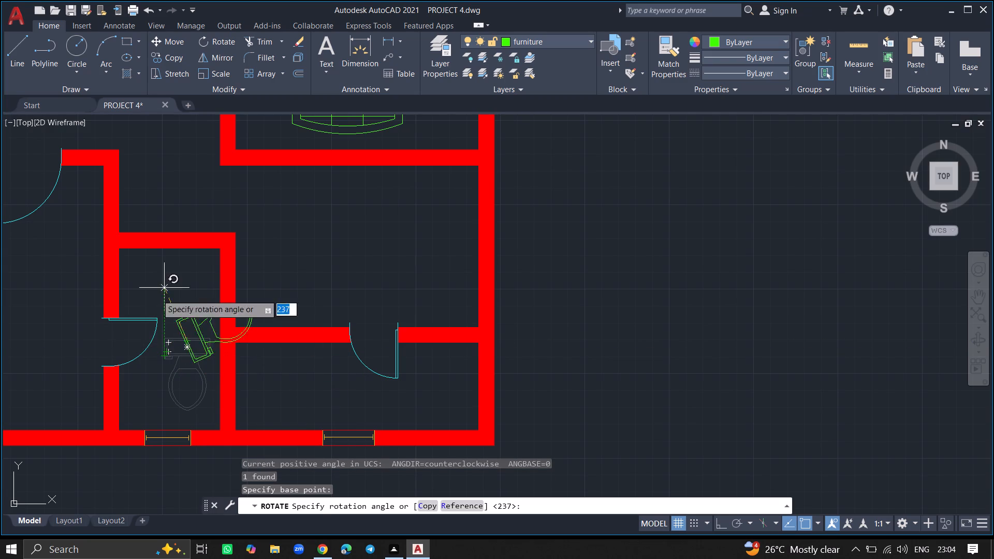
click(143, 340)
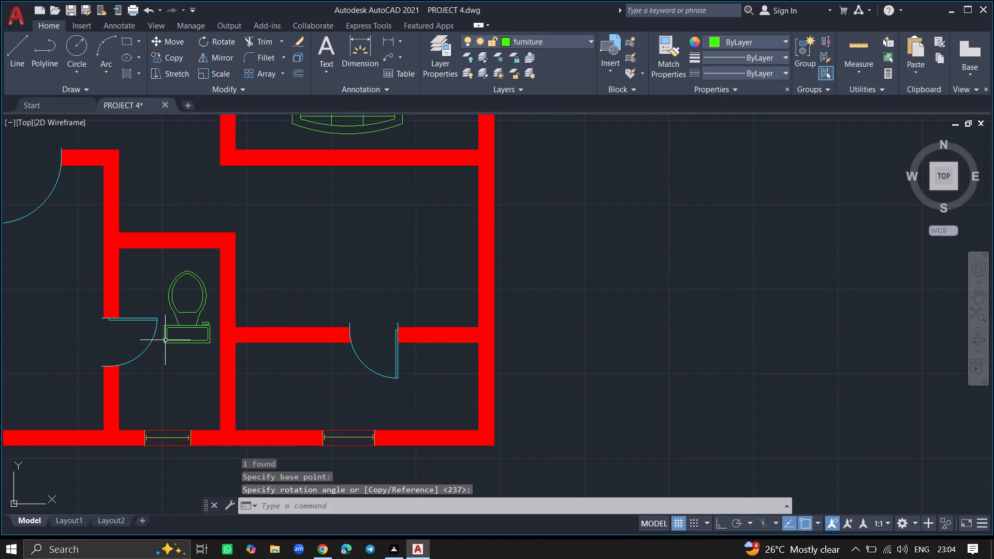
Move the rotated toilet about 4'-2" south-southwest so its tank sits just inside the south window.
click(167, 340)
text(MOVE)
key(Return)
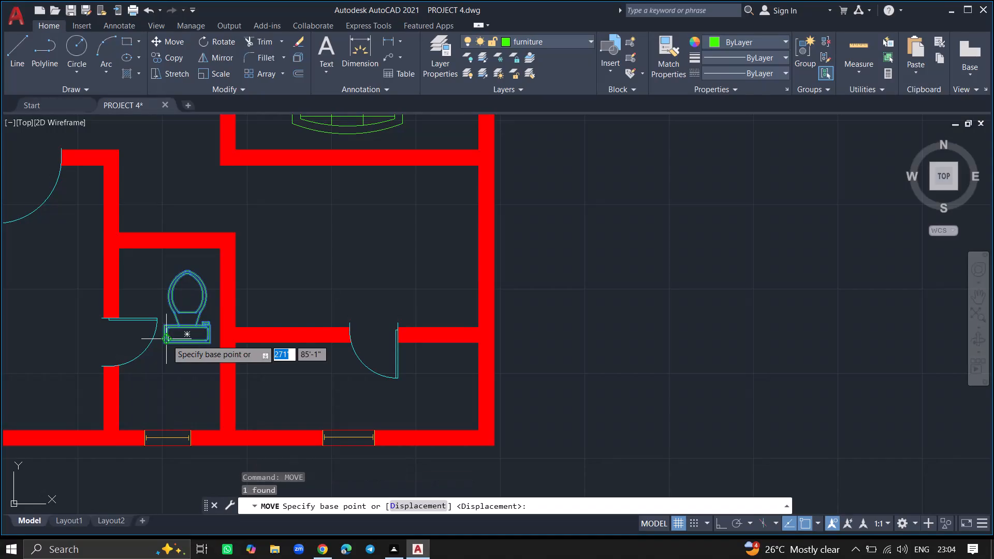
click(188, 336)
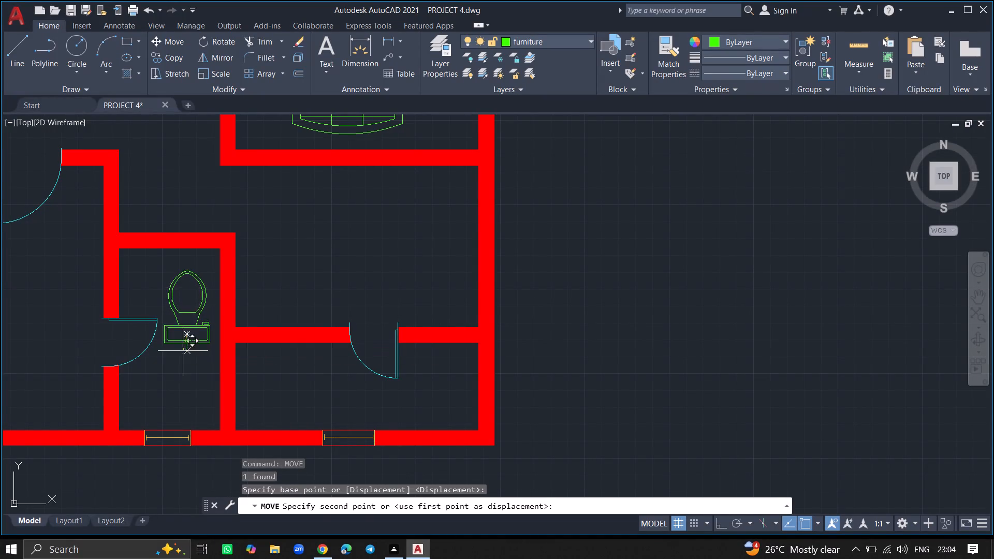
click(167, 417)
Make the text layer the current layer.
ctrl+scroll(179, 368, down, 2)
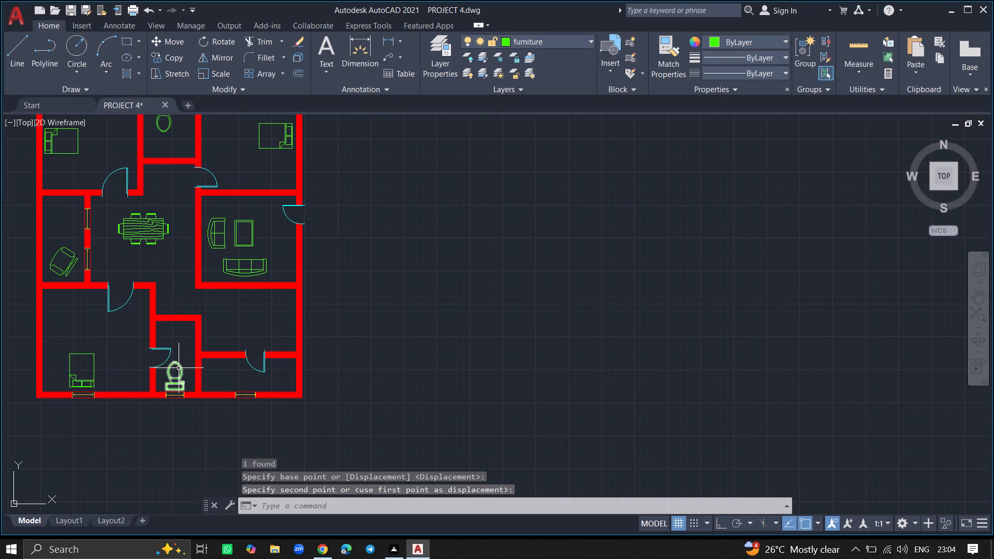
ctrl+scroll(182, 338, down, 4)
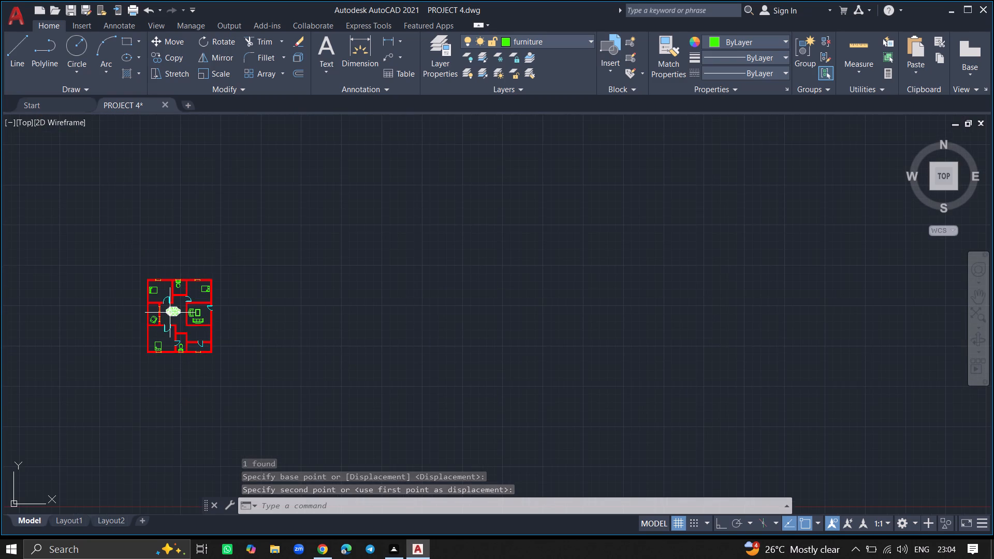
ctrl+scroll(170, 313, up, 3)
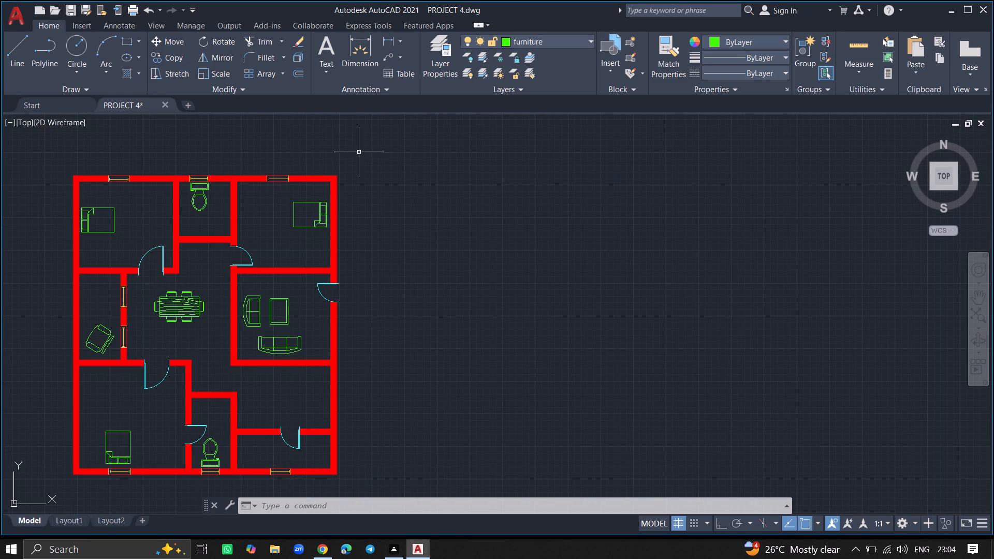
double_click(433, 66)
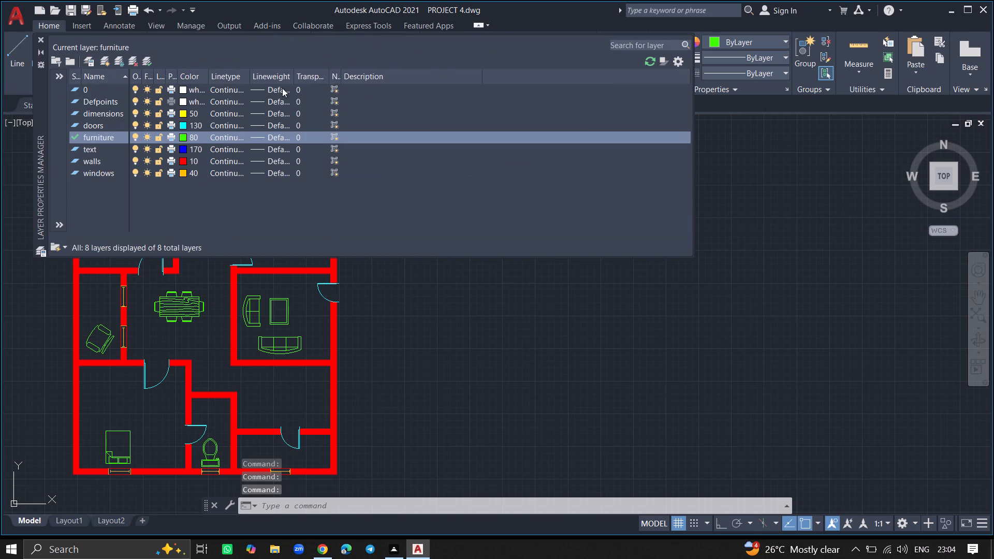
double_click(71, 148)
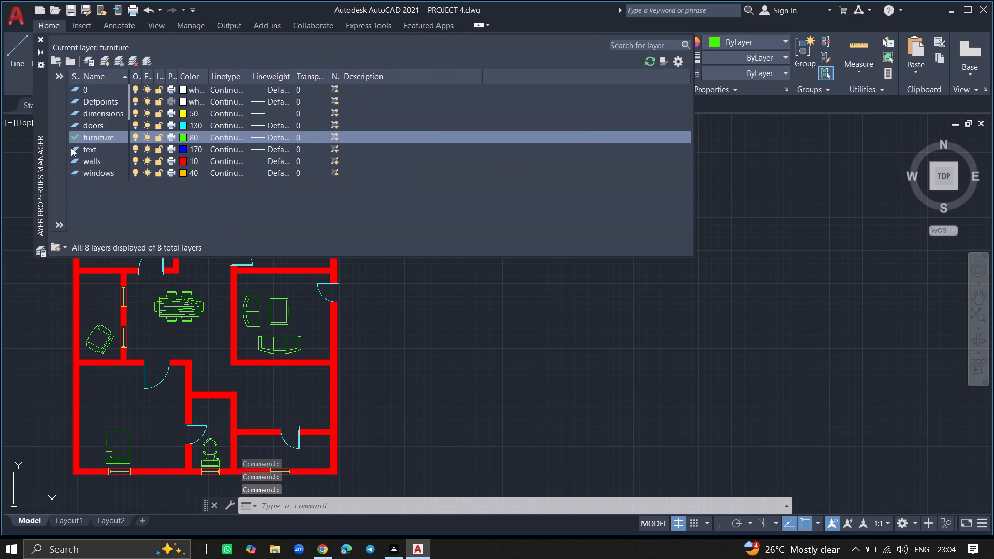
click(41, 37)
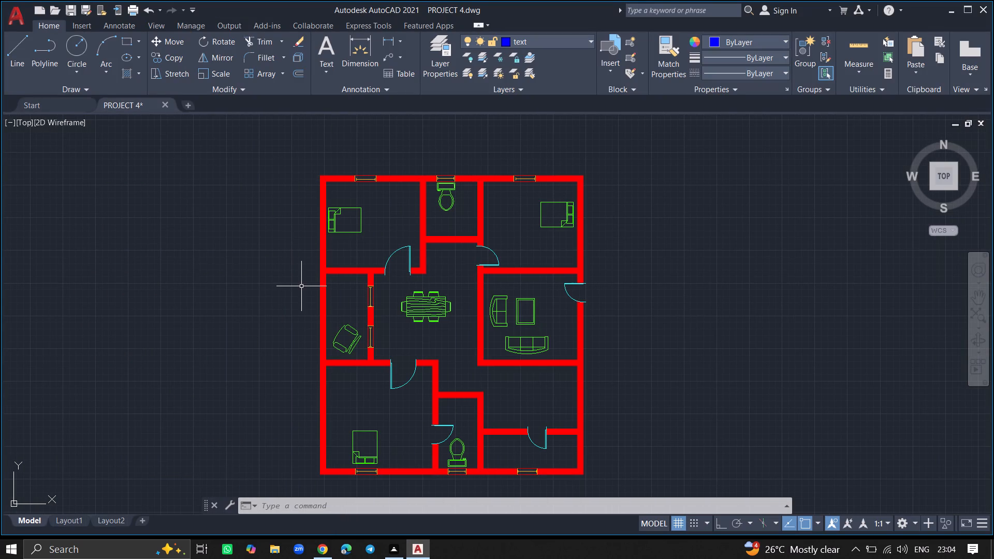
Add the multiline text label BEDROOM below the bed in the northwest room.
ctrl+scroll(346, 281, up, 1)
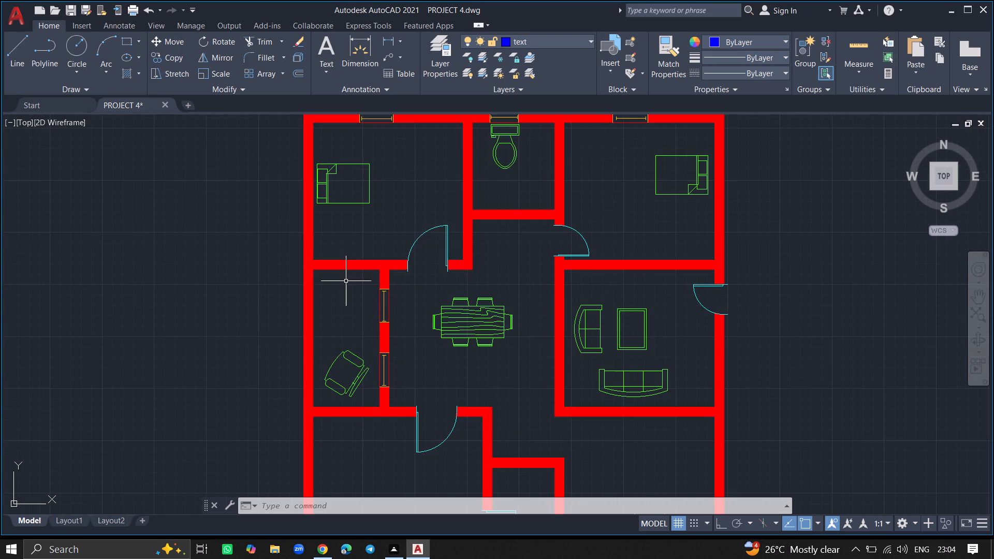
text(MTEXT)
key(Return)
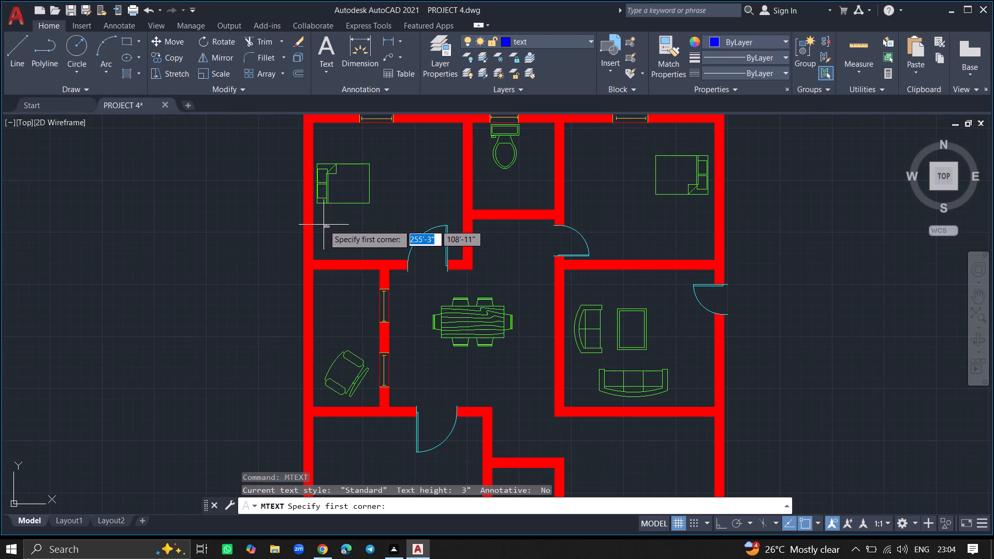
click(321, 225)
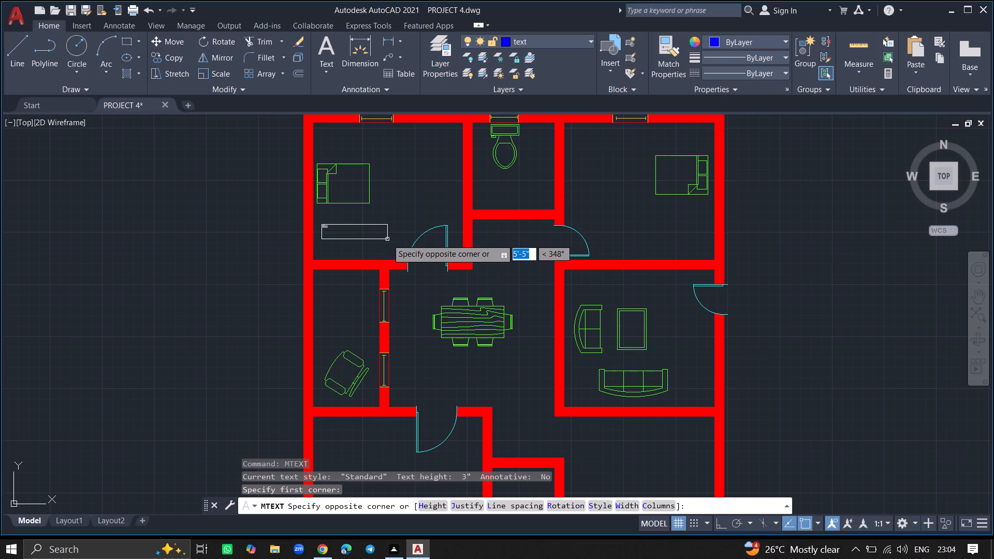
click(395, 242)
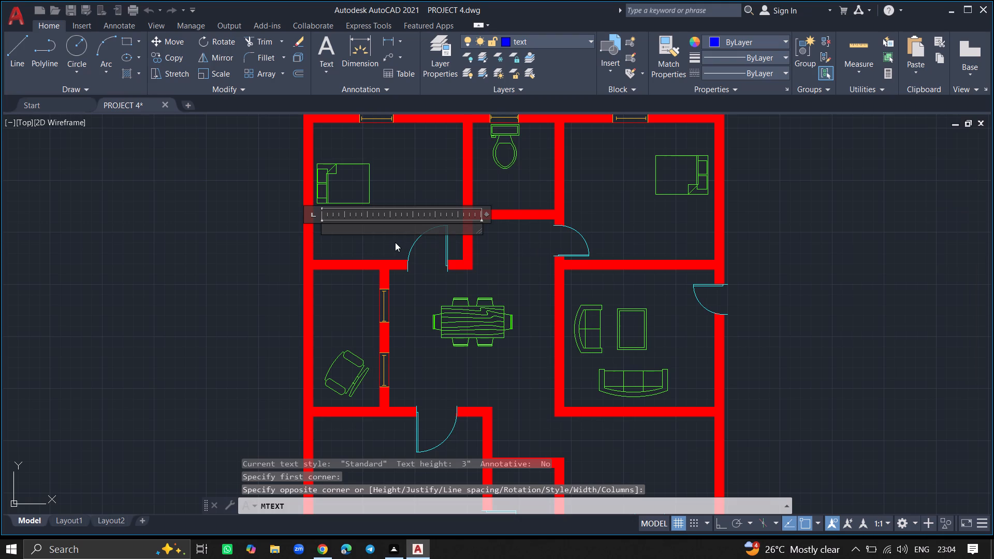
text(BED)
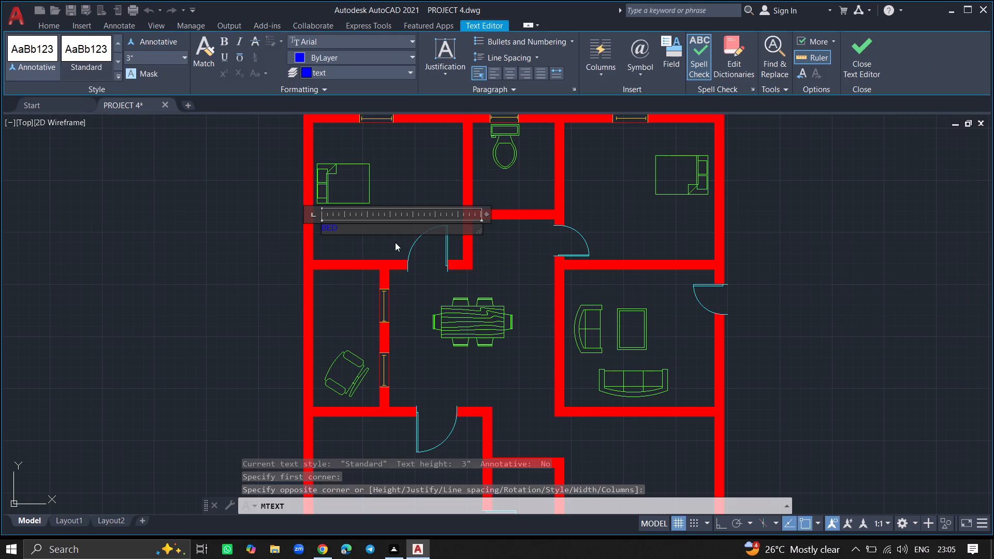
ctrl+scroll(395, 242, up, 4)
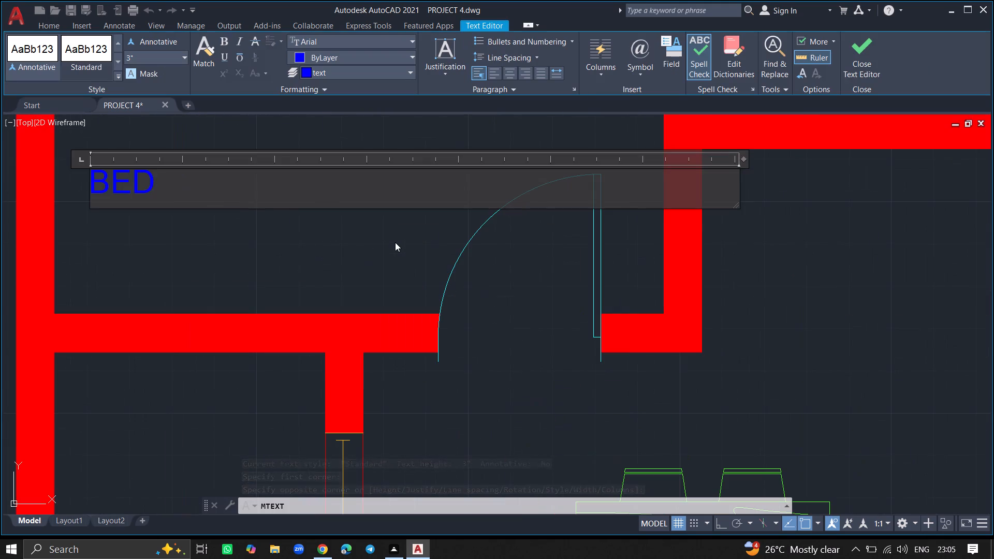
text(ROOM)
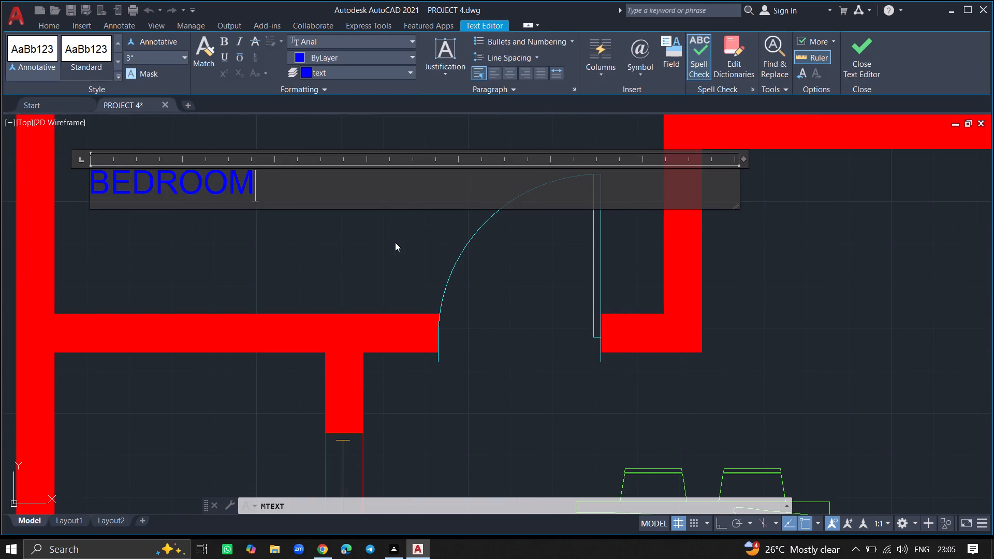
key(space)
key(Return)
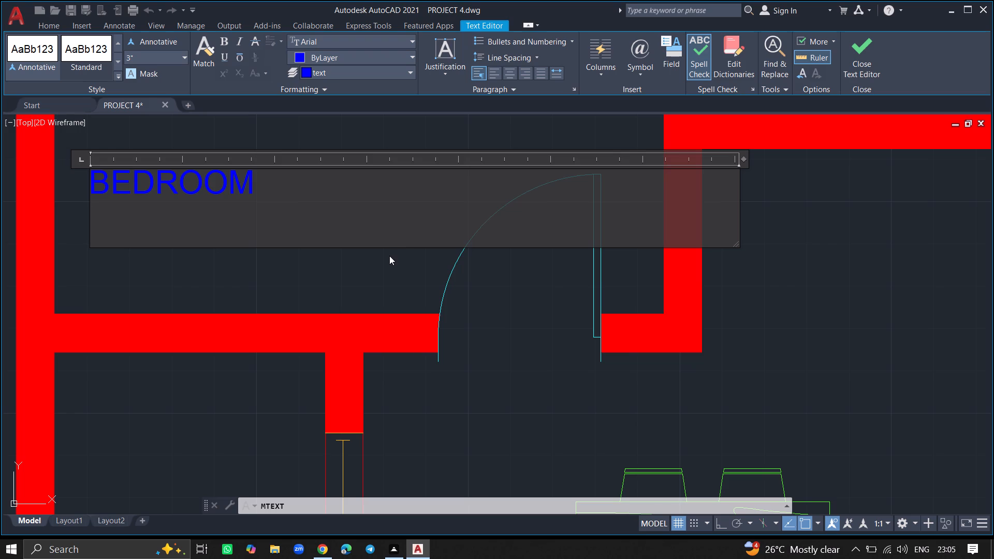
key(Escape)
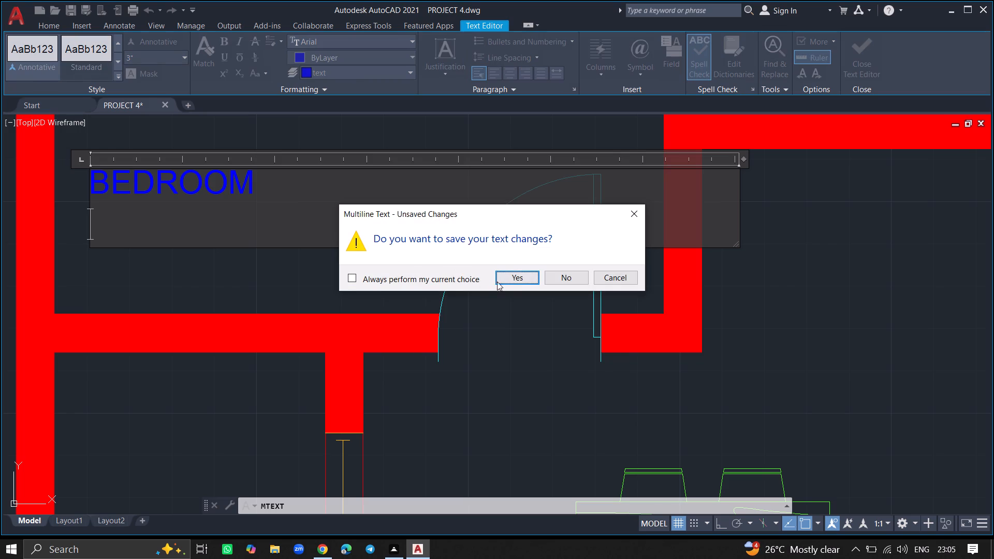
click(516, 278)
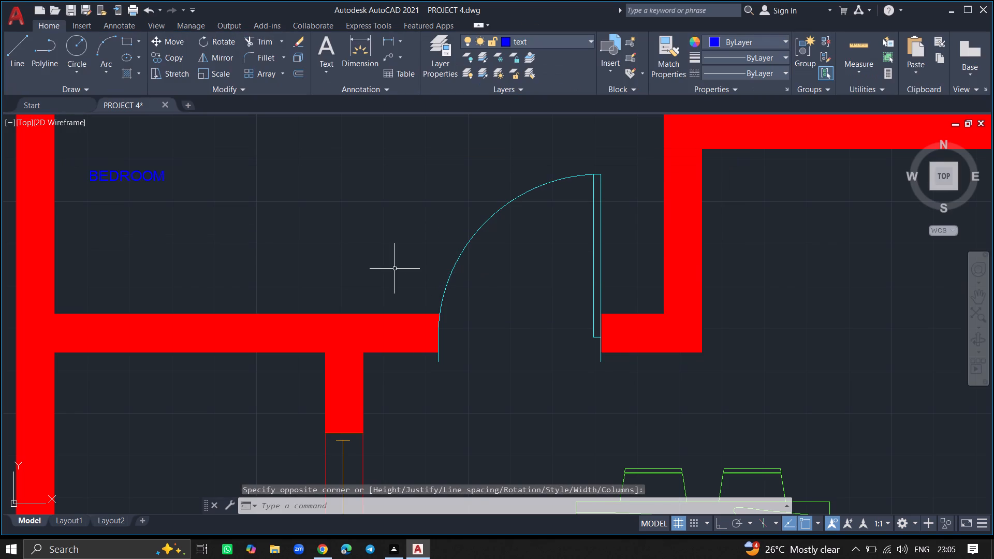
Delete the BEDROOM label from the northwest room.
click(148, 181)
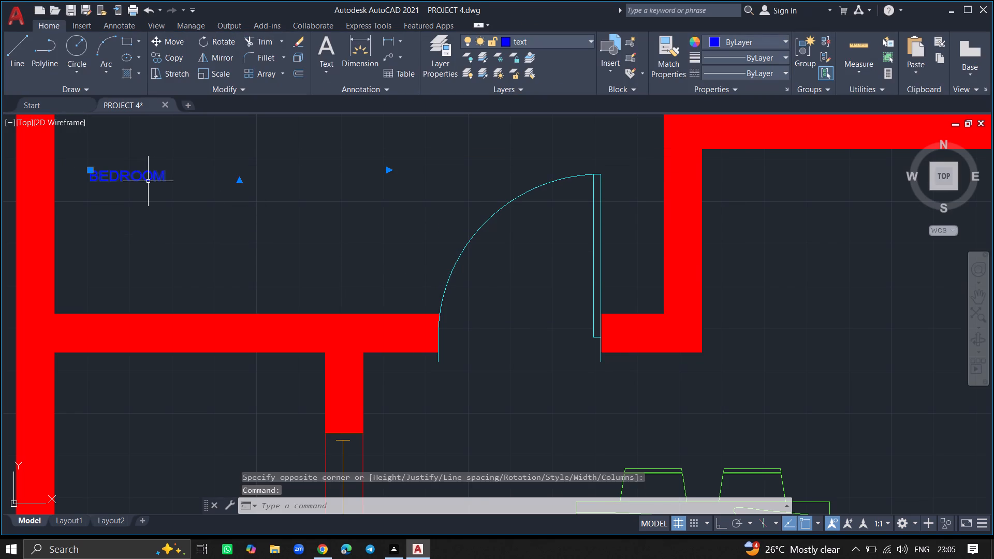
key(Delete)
Make the dimensions layer the current layer.
ctrl+scroll(148, 181, down, 4)
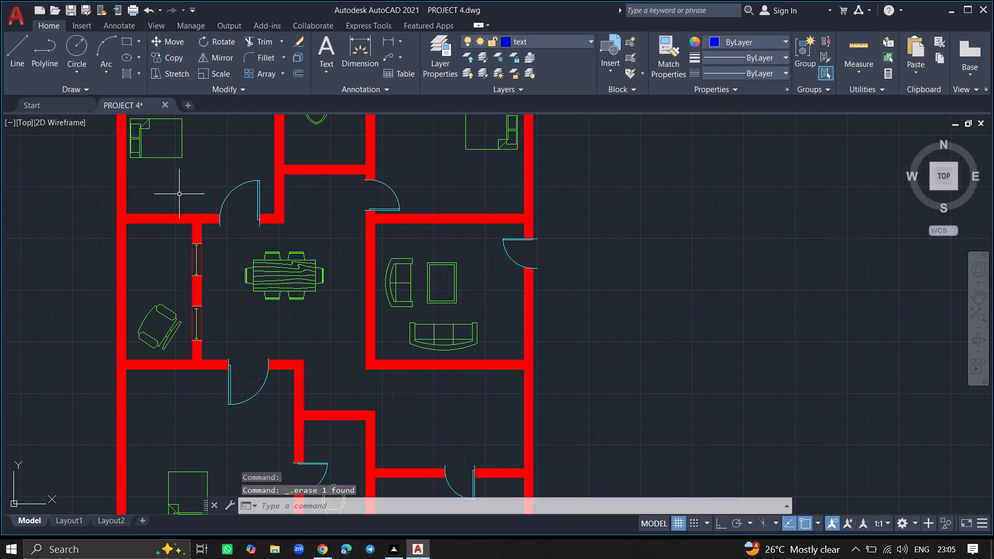
ctrl+scroll(179, 194, down, 2)
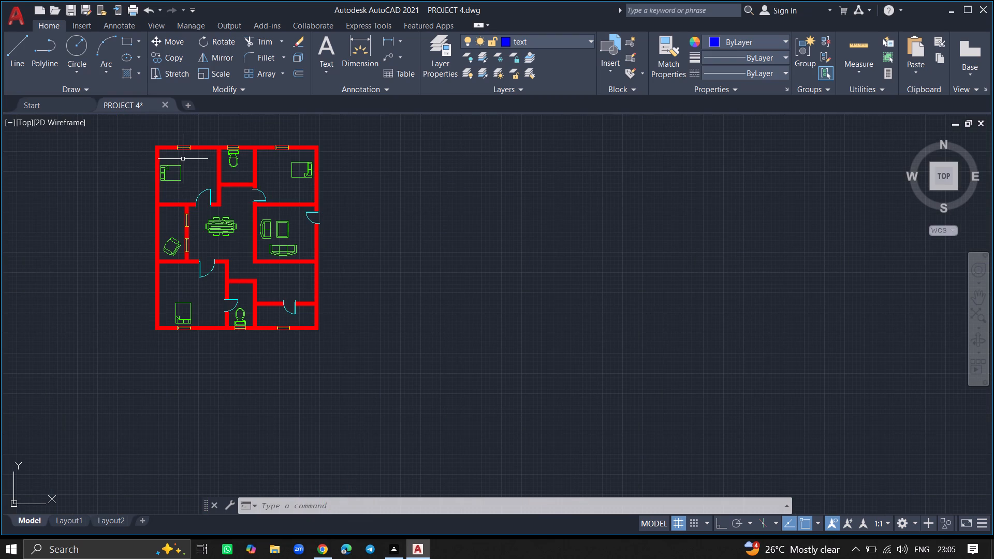
click(434, 73)
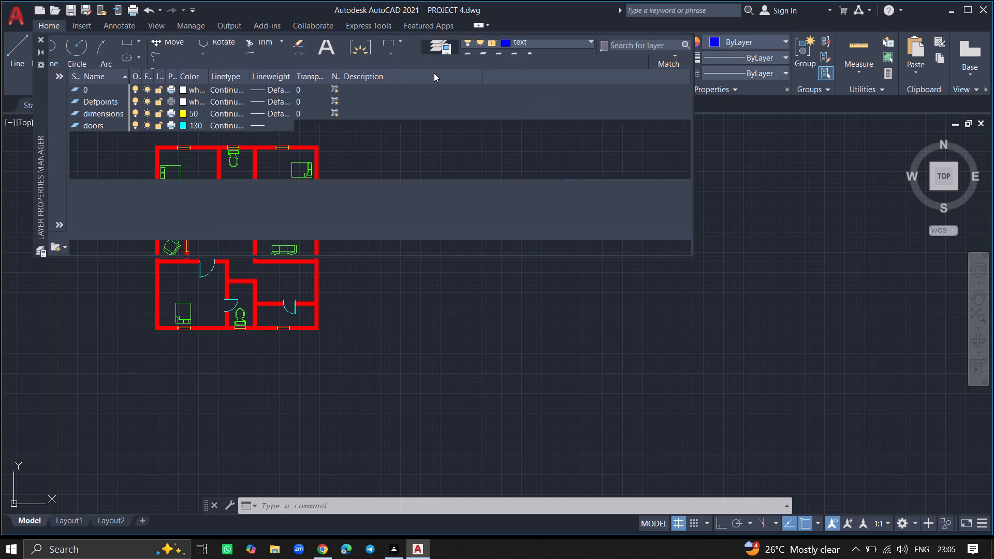
double_click(110, 115)
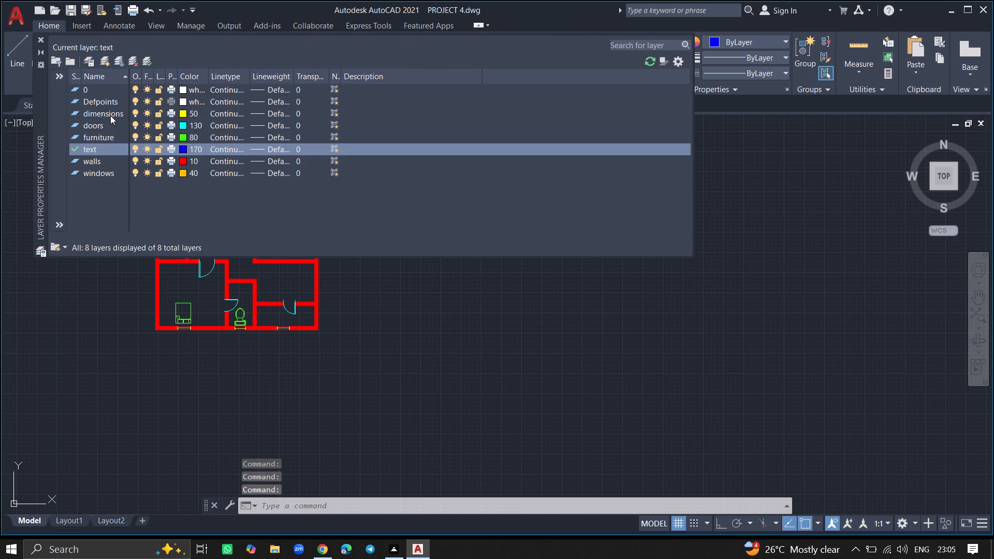
click(39, 38)
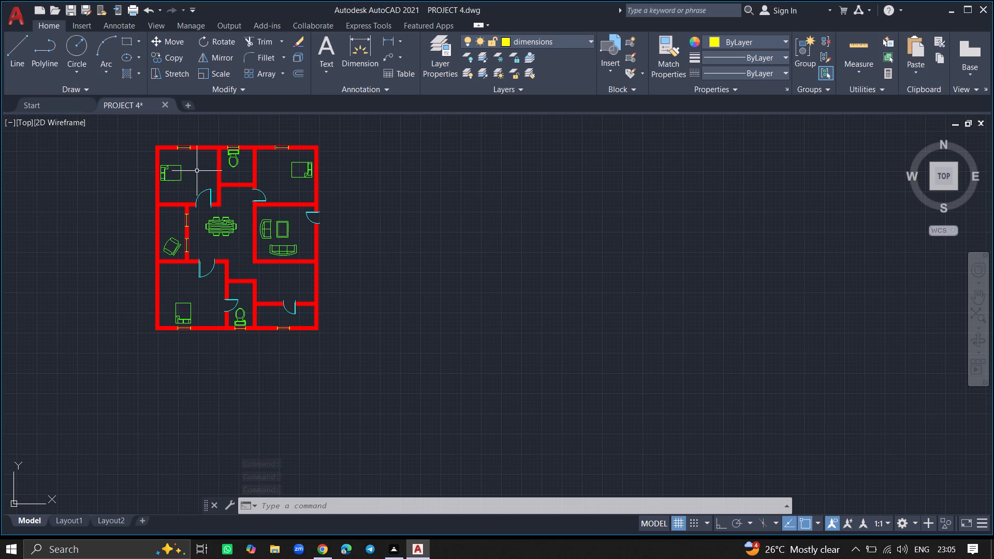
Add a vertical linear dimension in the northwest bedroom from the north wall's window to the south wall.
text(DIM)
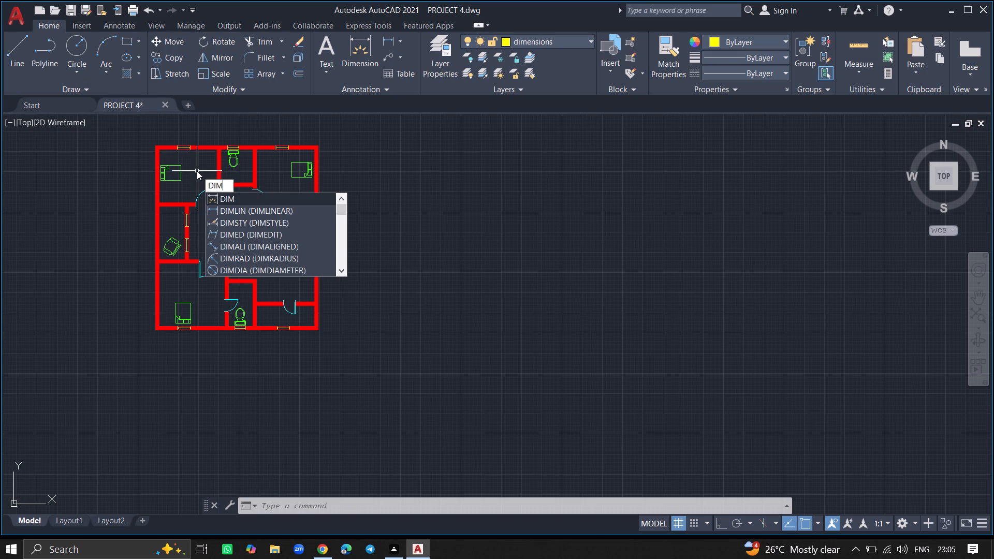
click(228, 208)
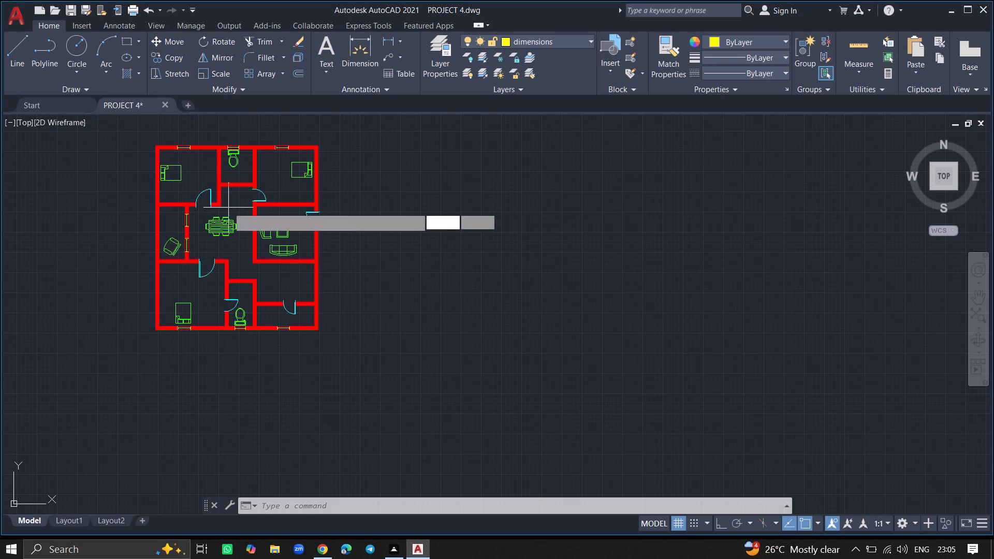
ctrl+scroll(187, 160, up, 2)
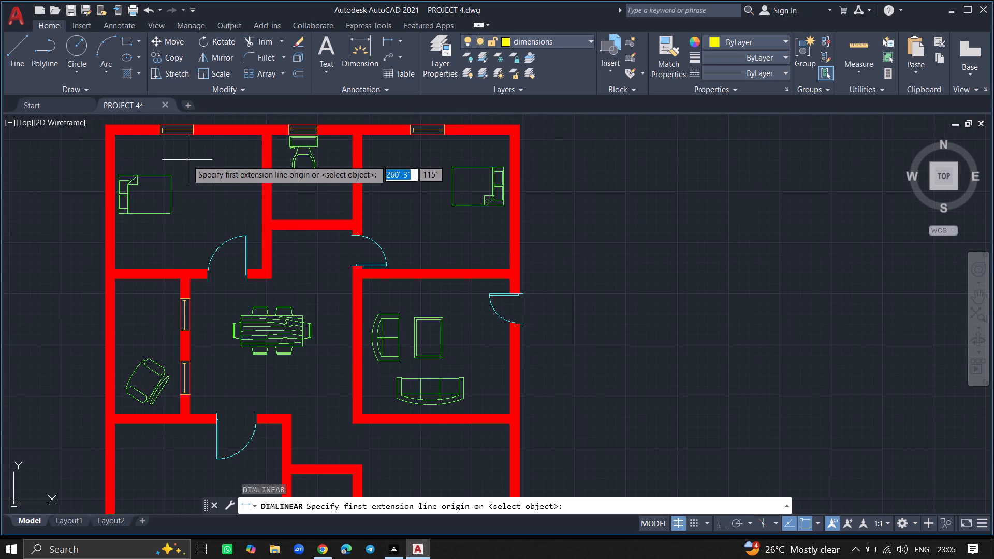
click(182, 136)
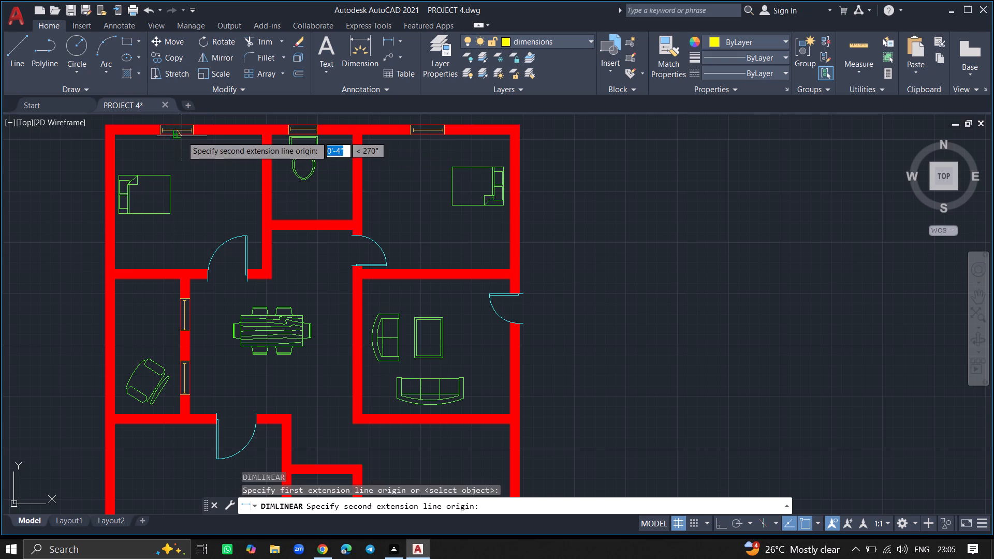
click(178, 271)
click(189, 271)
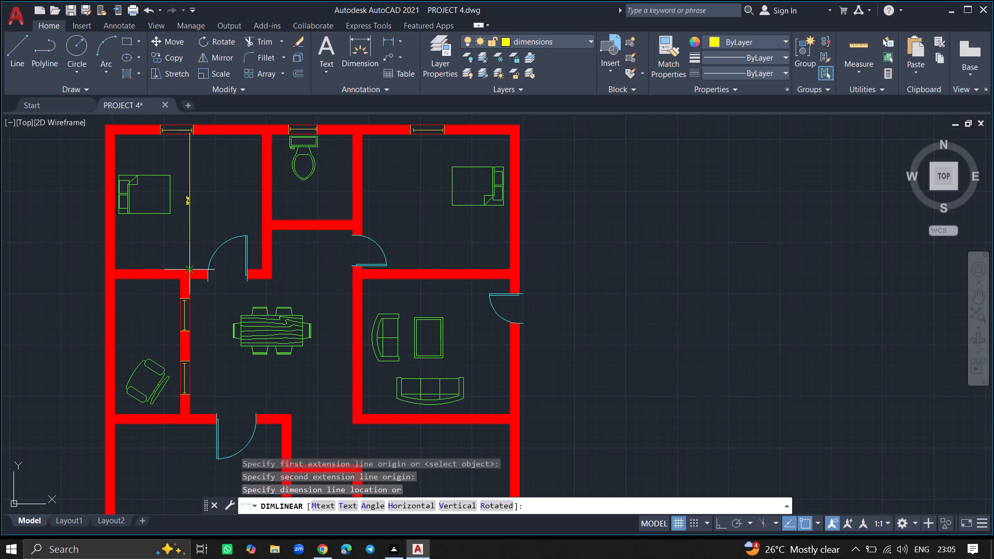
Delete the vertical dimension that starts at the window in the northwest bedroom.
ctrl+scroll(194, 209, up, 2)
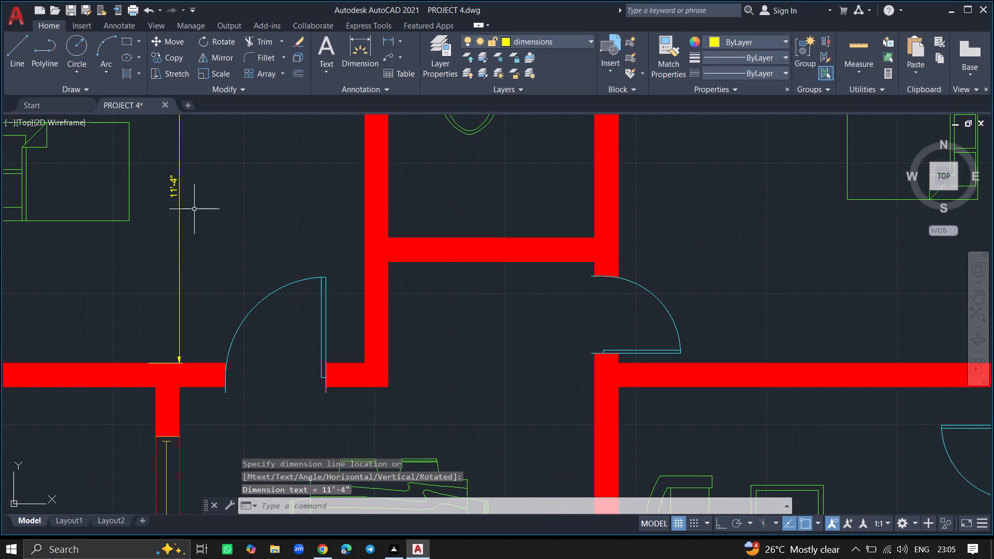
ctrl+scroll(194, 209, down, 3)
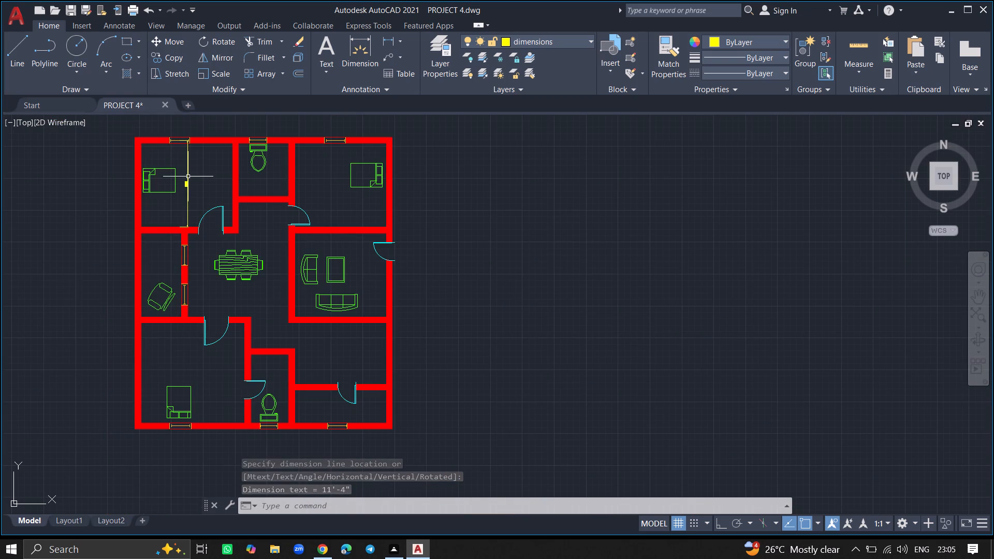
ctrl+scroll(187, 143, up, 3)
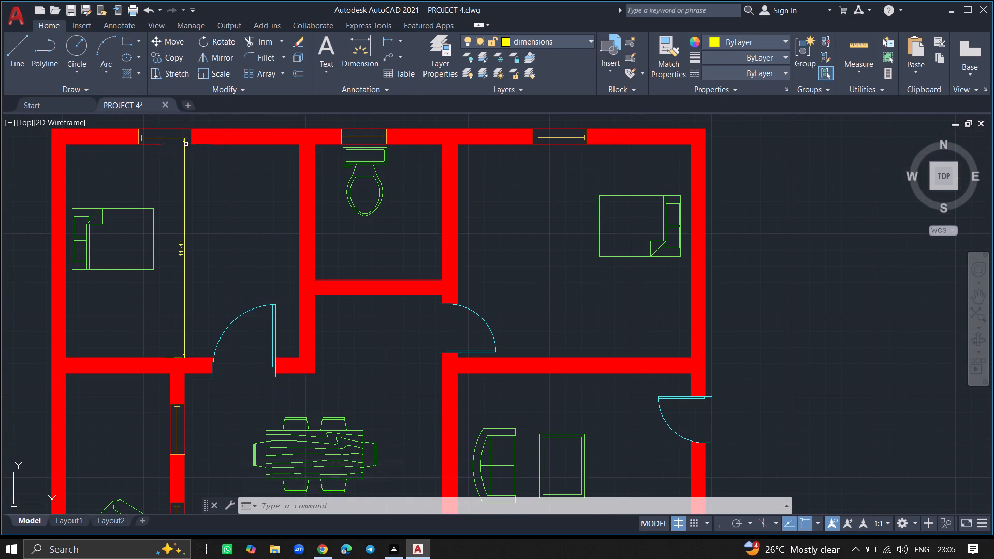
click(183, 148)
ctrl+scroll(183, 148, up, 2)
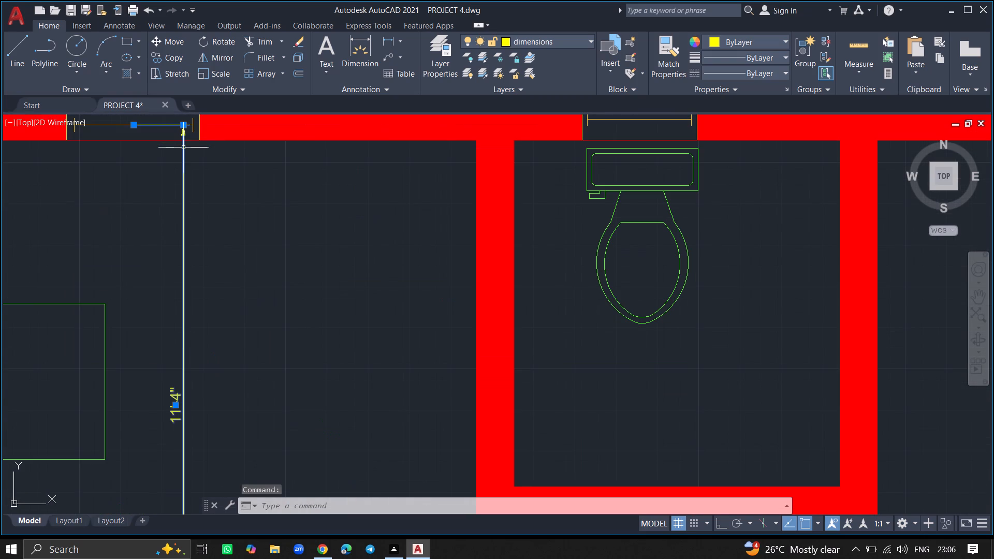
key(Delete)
Add a horizontal linear dimension across the northwest bedroom's inside width, placed between the bed and the north wall.
text(DIML)
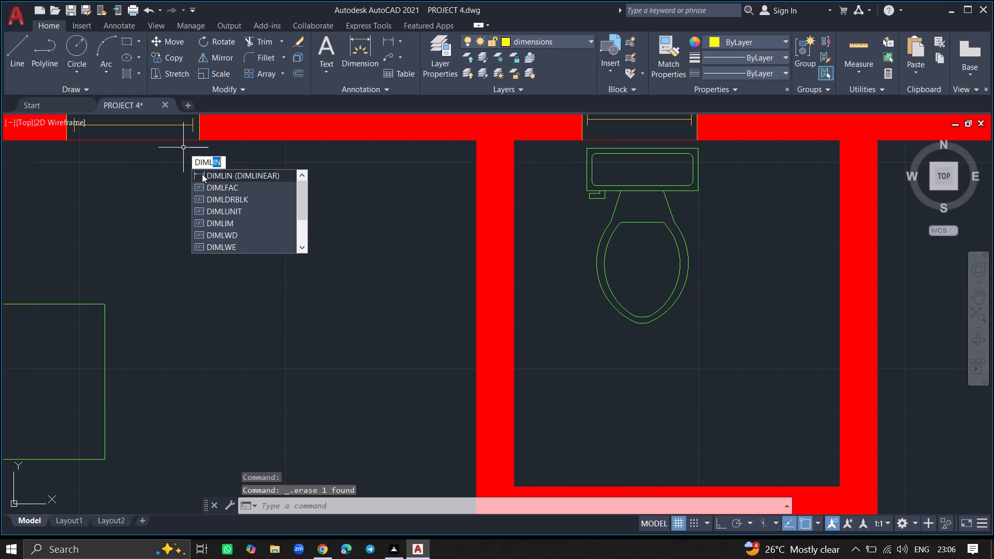
click(202, 174)
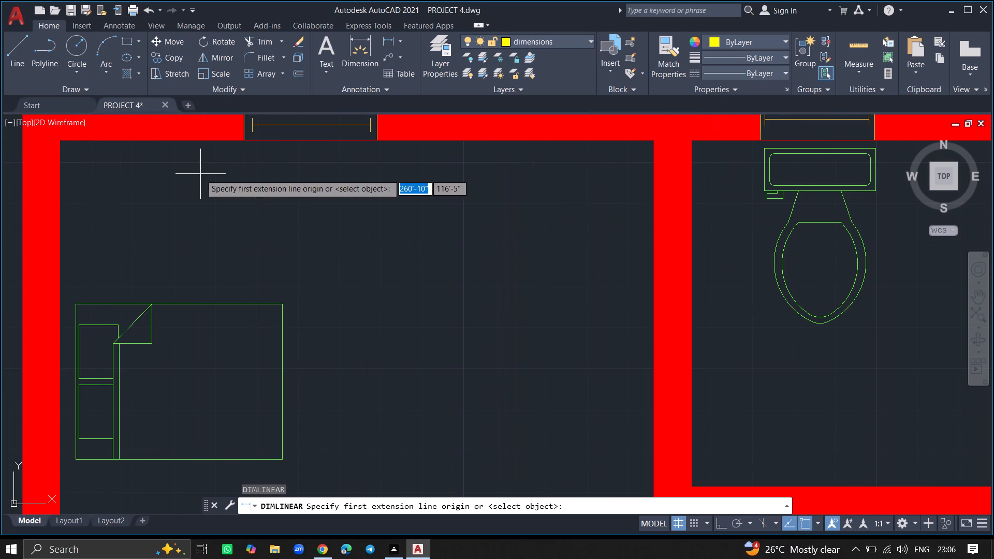
click(59, 191)
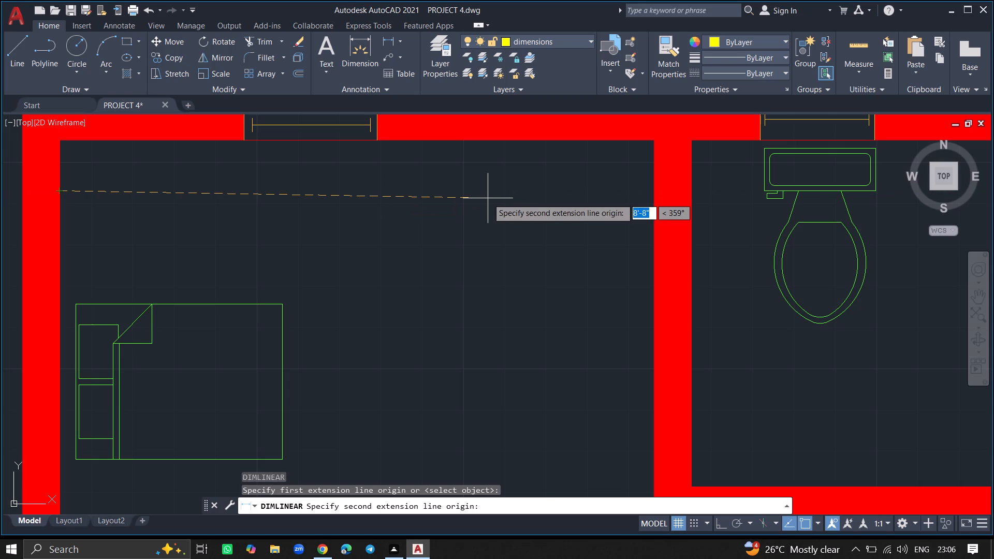
click(651, 192)
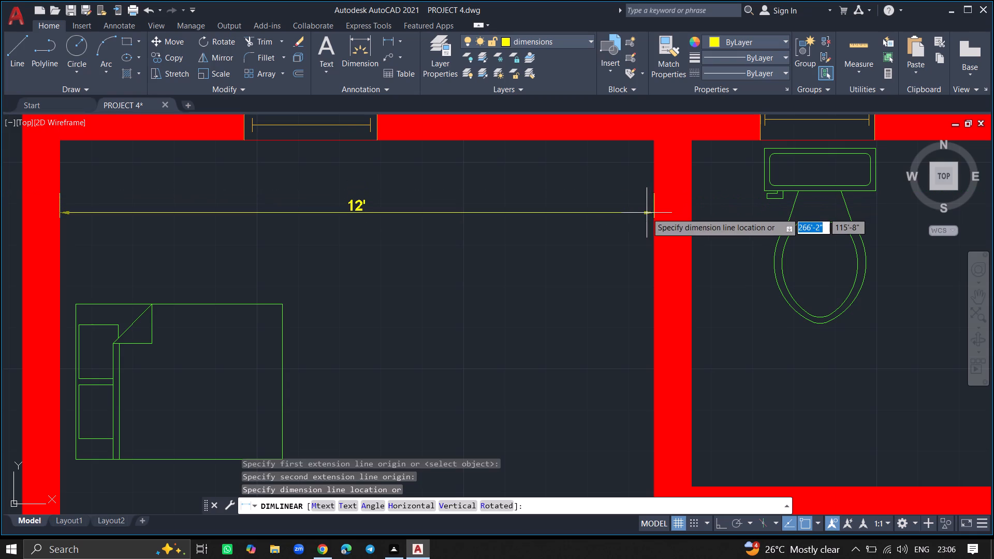
click(647, 213)
Add a vertical linear dimension between the inside faces of the northwest bedroom's south and north walls, passing over the bed.
ctrl+scroll(562, 197, down, 4)
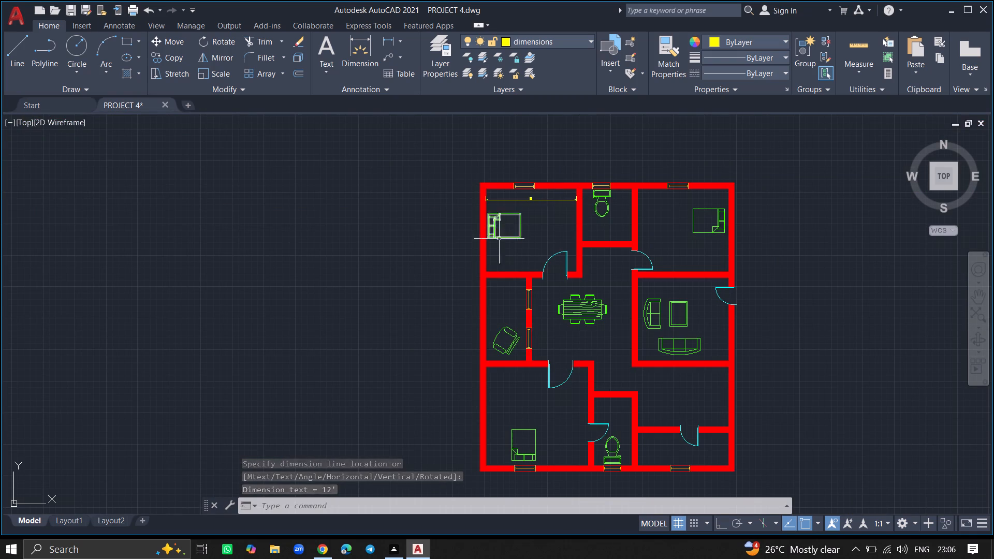
ctrl+scroll(504, 249, up, 2)
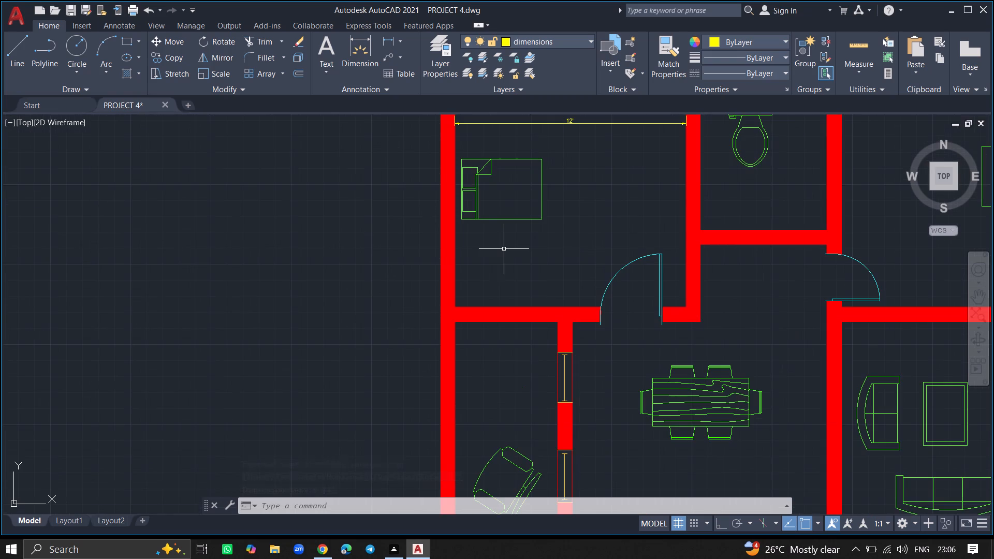
text(DIML)
click(523, 291)
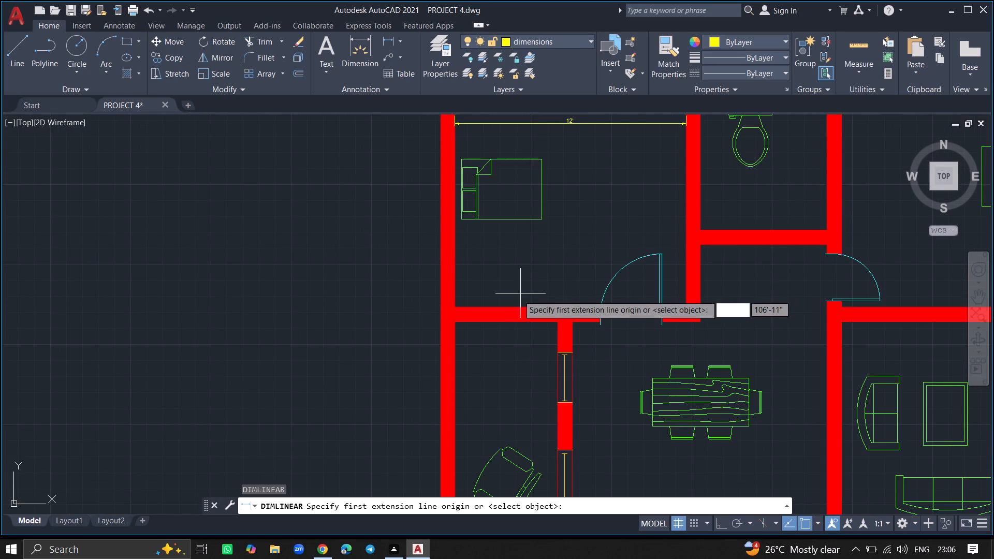
click(514, 307)
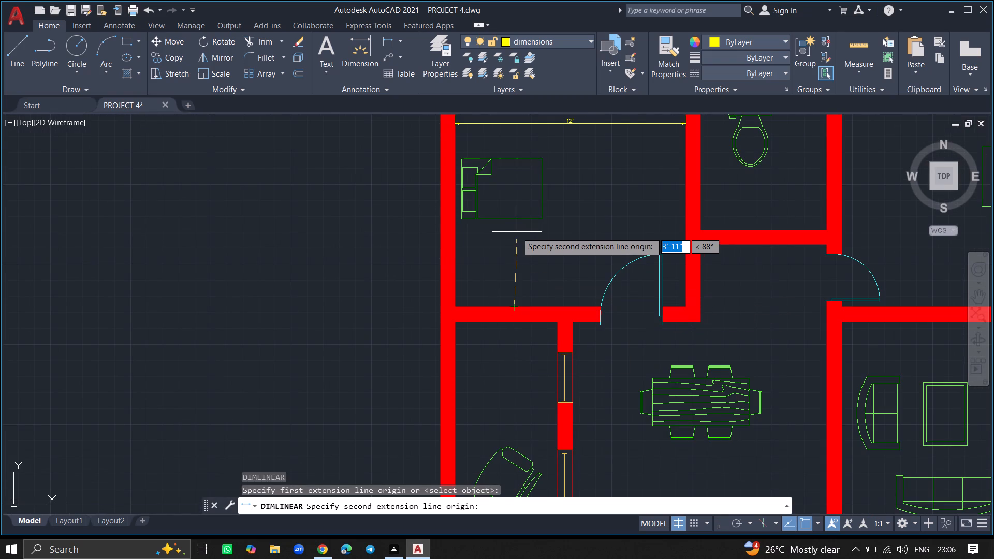
ctrl+scroll(517, 232, down, 2)
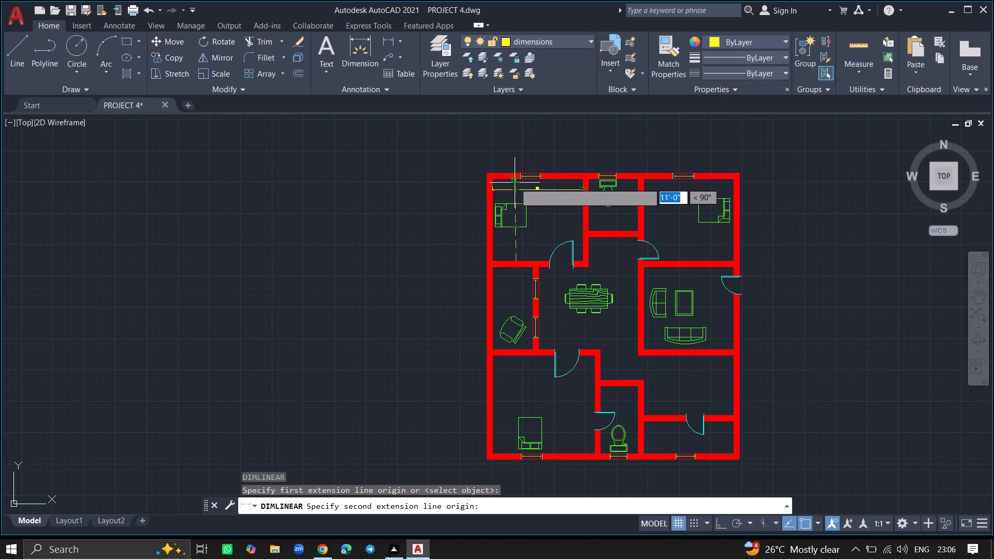
ctrl+scroll(515, 183, up, 5)
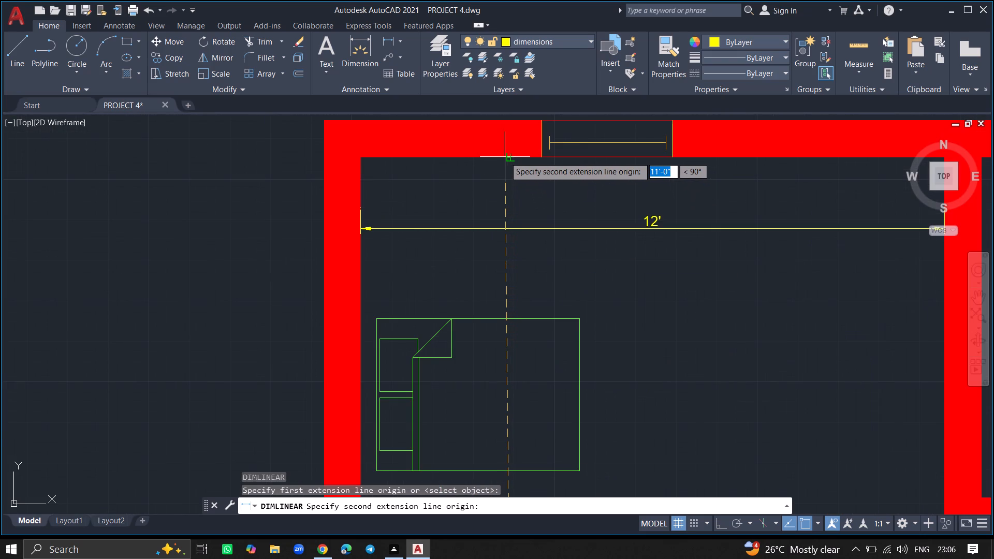
click(508, 157)
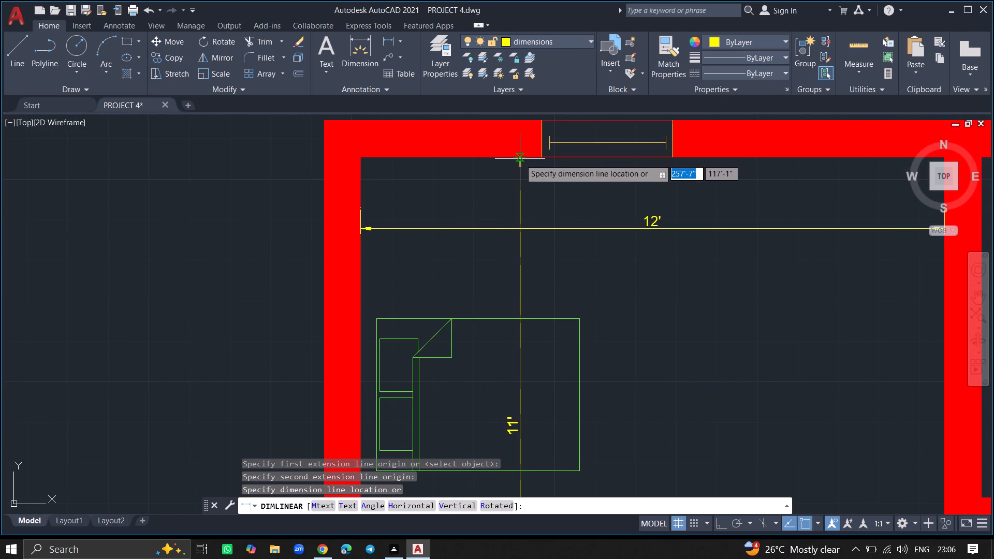
click(520, 159)
Add a horizontal linear dimension across the inside width of the north toilet room, below the toilet.
ctrl+scroll(533, 200, down, 3)
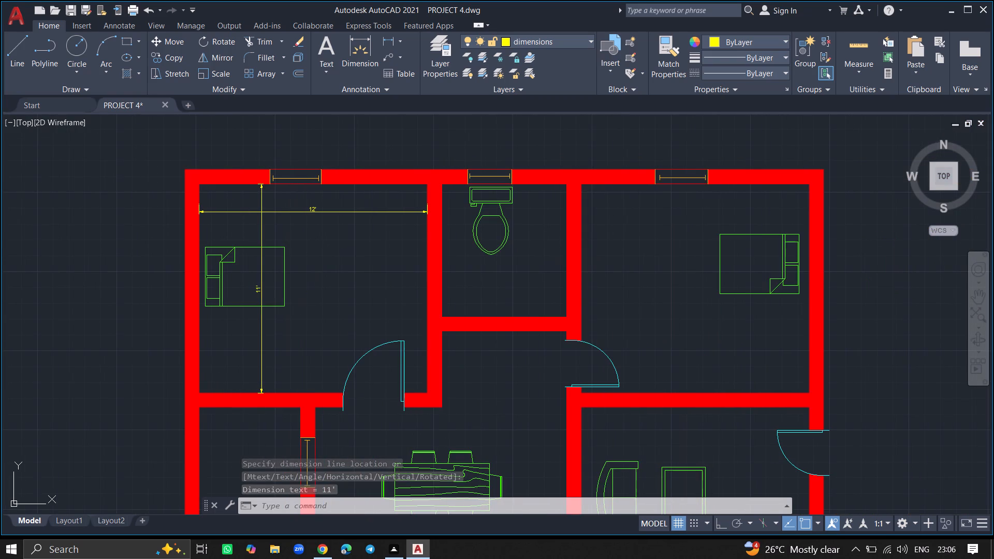
text(DIML)
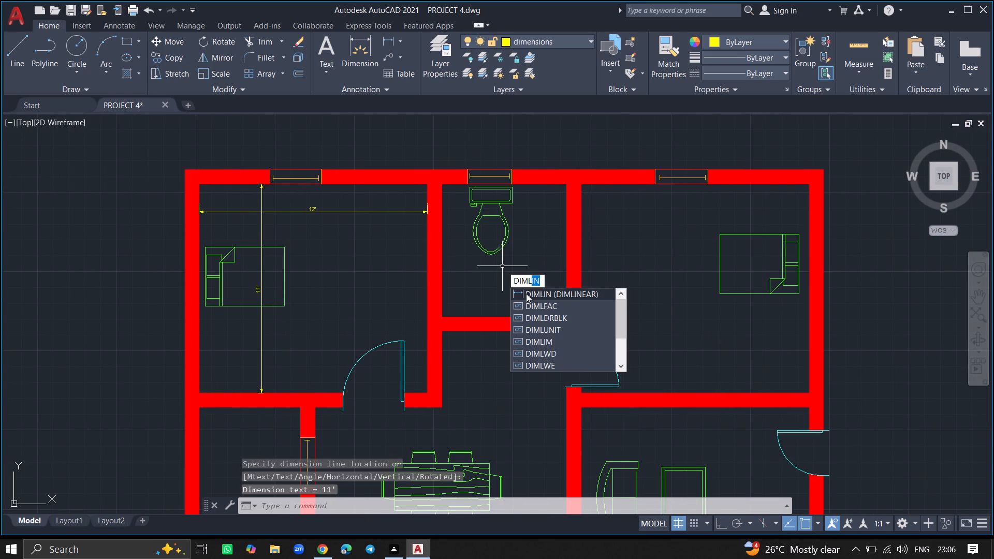
click(526, 295)
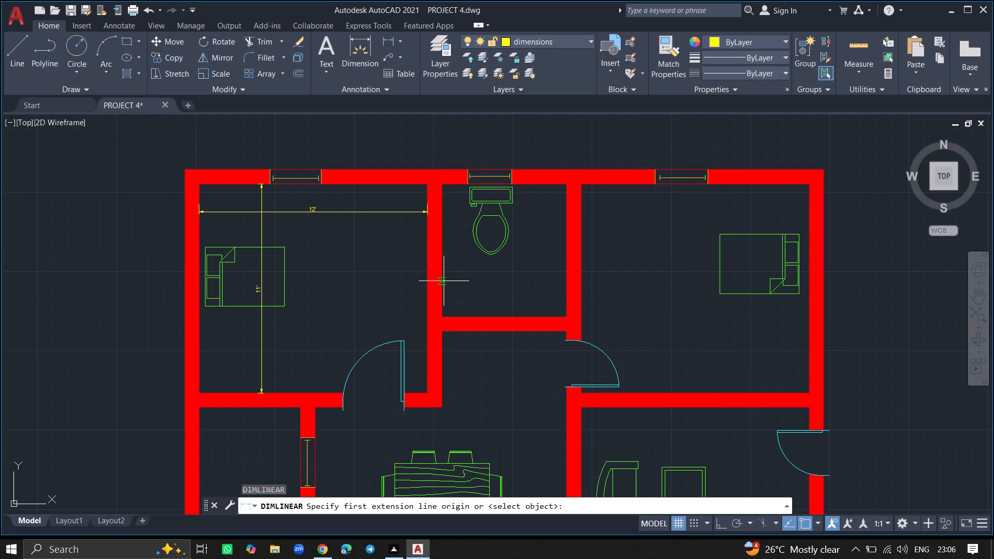
click(442, 281)
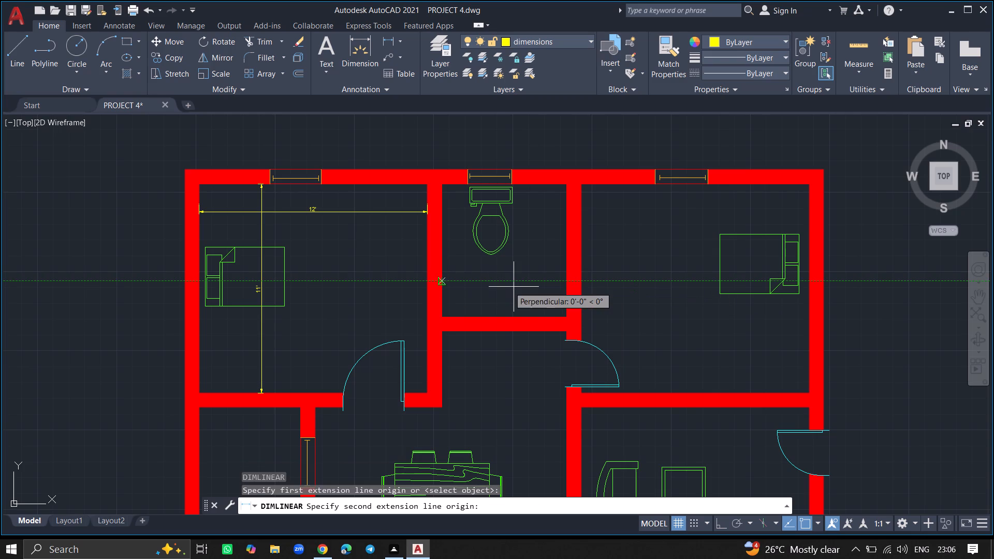
click(564, 281)
click(564, 287)
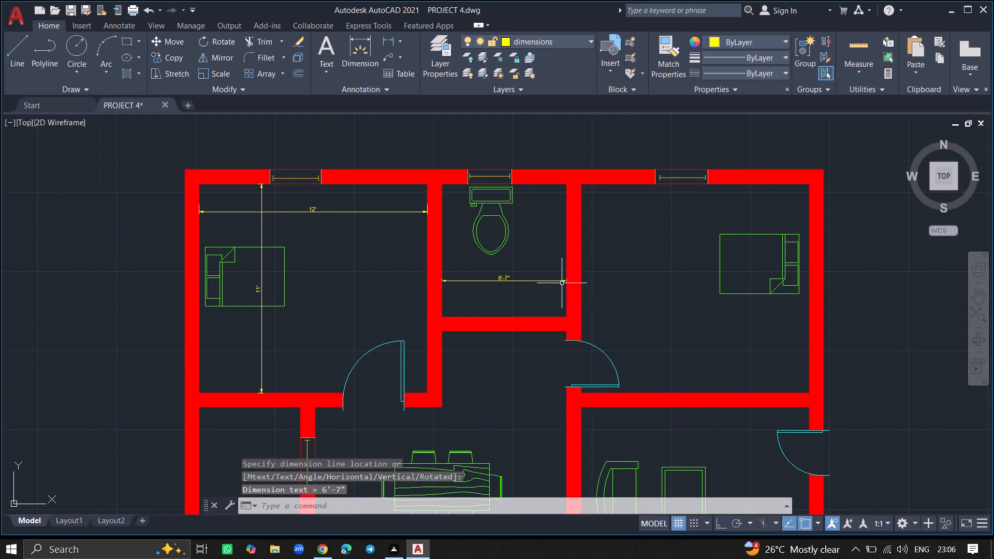
Add a vertical linear dimension between the north toilet room's south and north walls, east of the toilet.
ctrl+scroll(547, 246, up, 2)
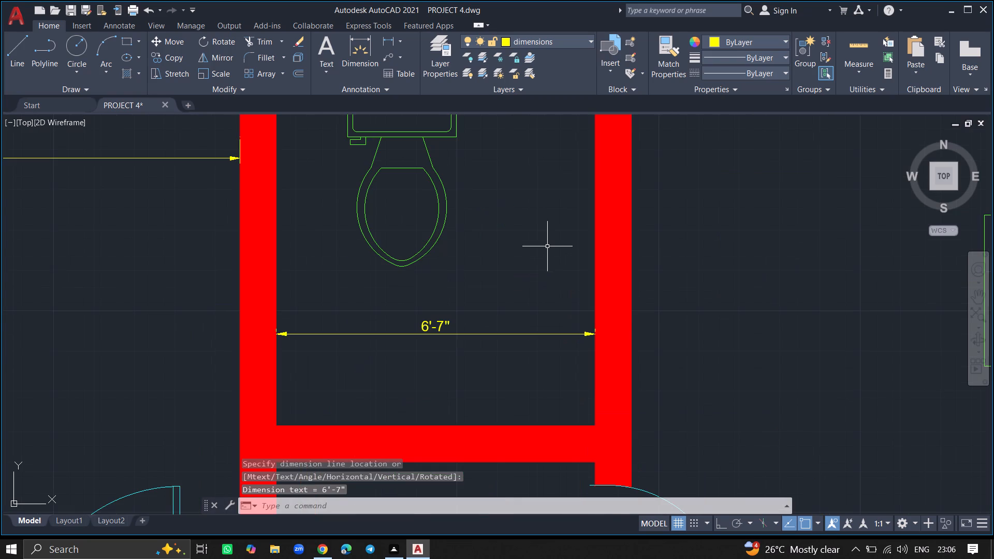
text(DIML)
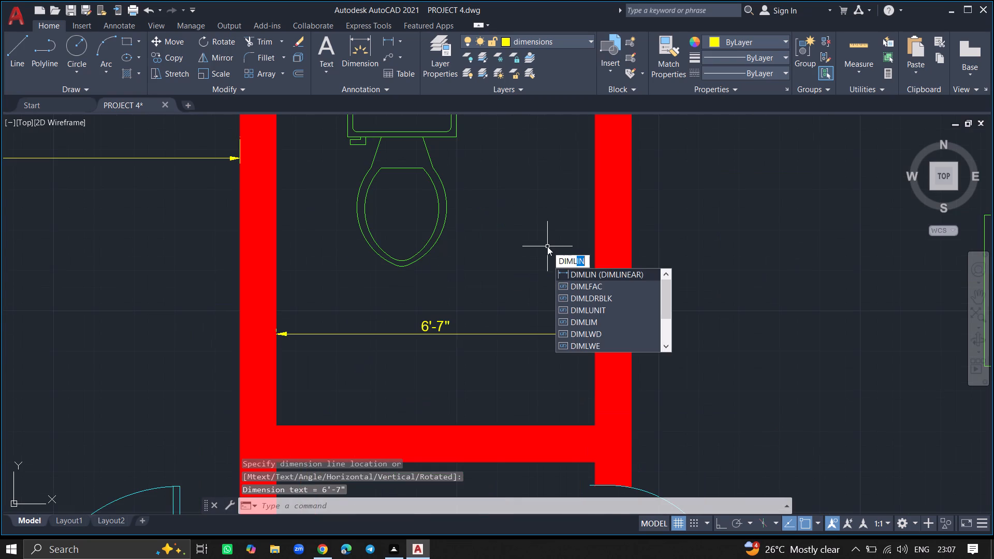
click(569, 272)
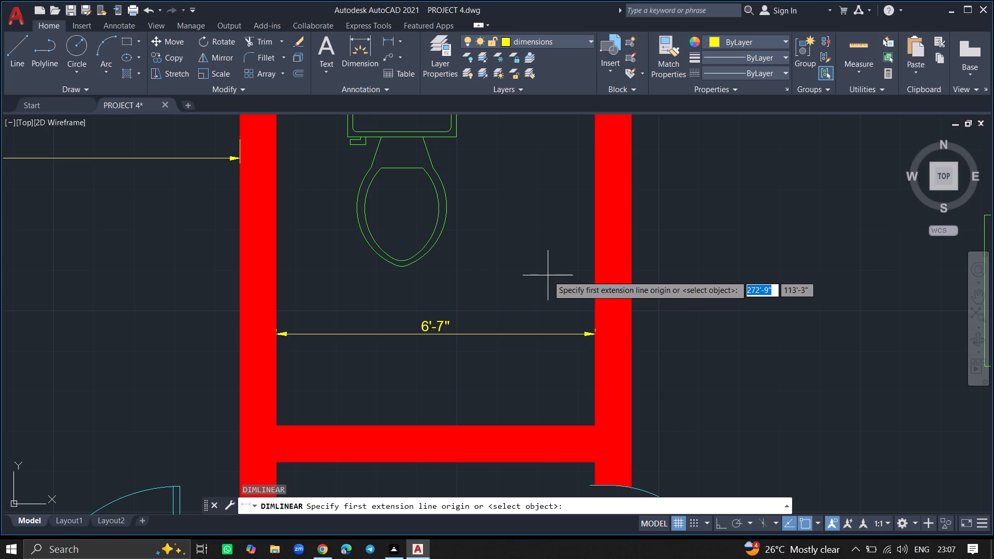
ctrl+scroll(548, 275, down, 3)
click(540, 337)
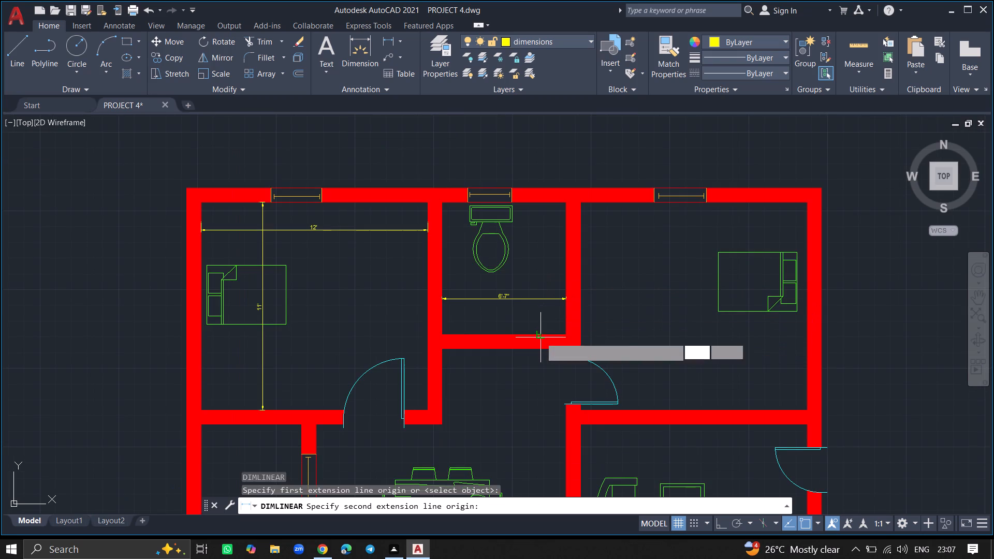
click(540, 204)
click(536, 205)
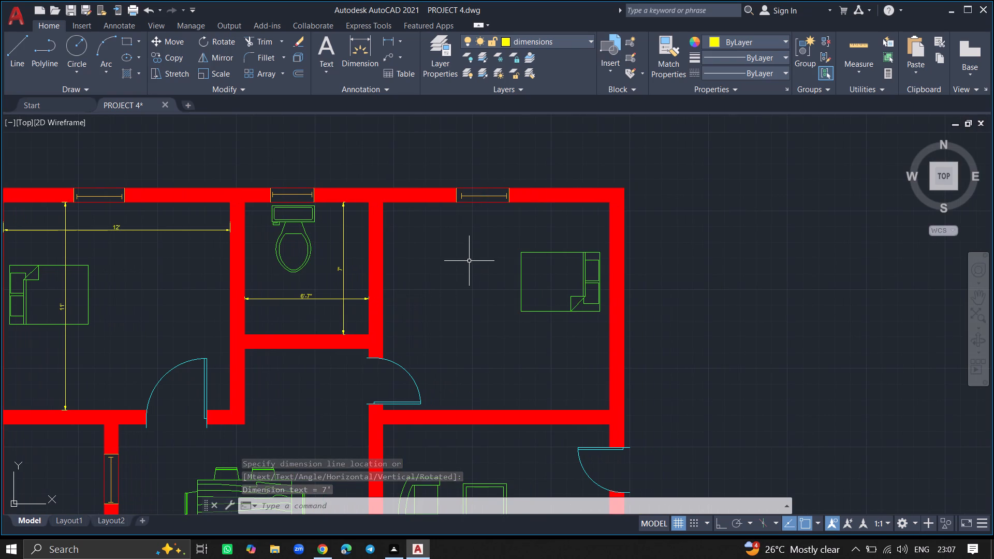
Add a horizontal linear dimension across the northeast bedroom's inside width, placed between the bed and the north wall.
key(space)
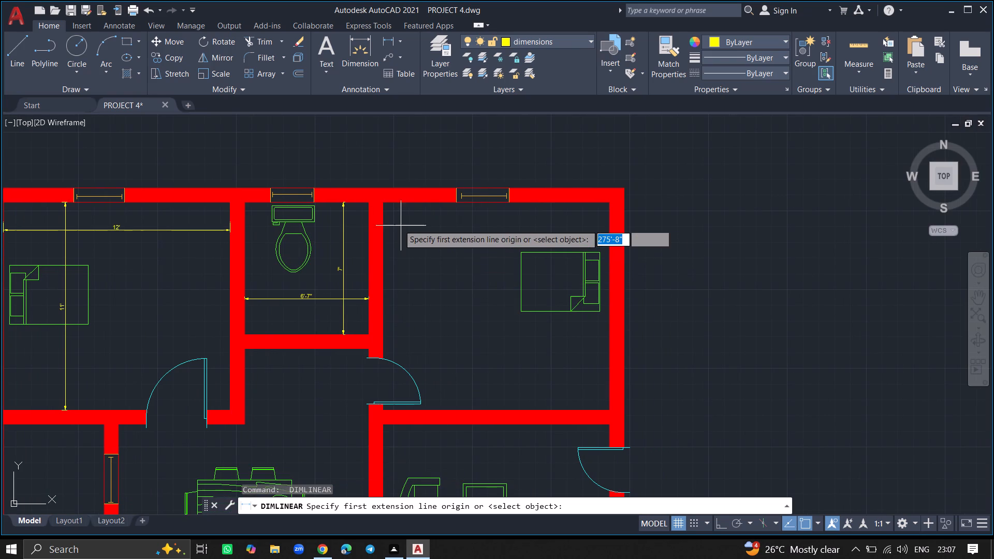
click(383, 223)
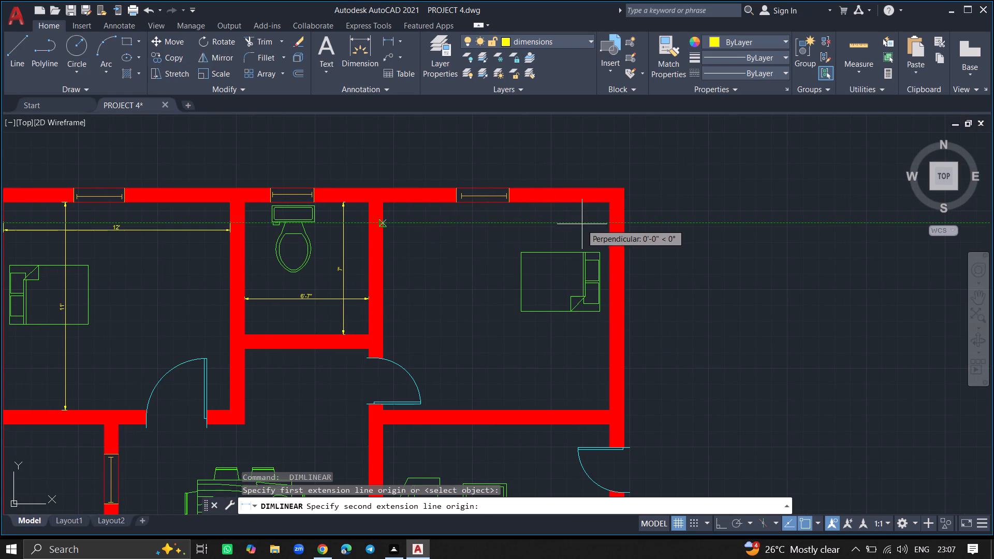
click(608, 226)
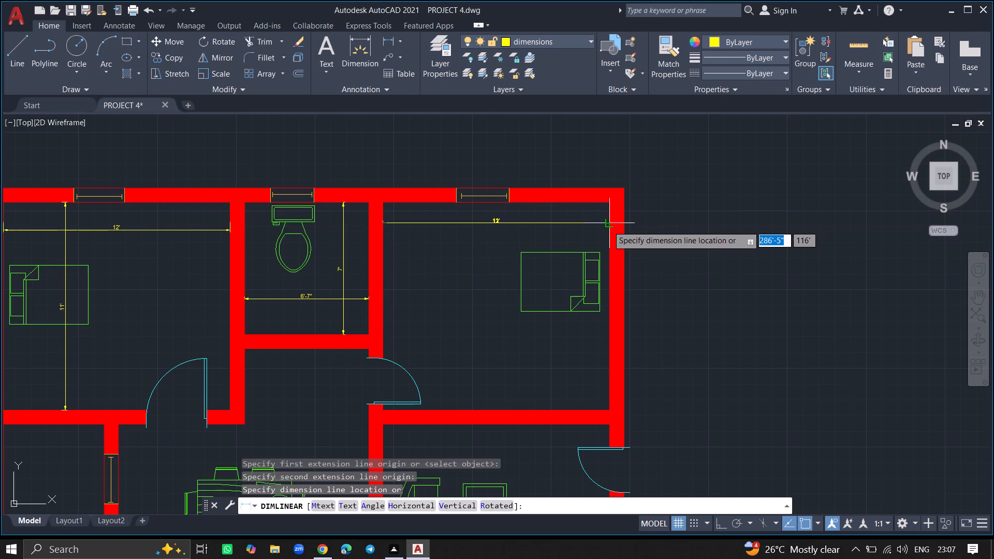
drag(607, 231, 453, 262)
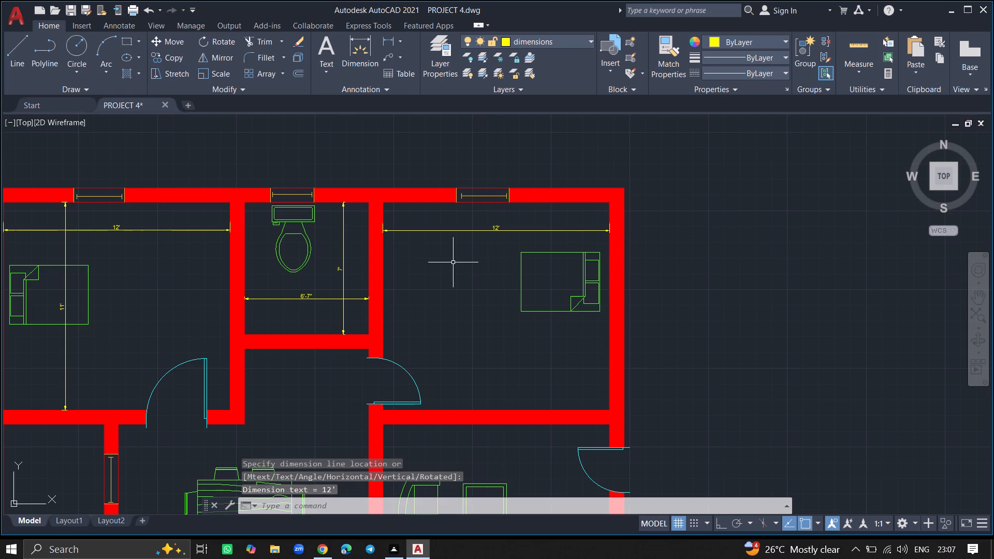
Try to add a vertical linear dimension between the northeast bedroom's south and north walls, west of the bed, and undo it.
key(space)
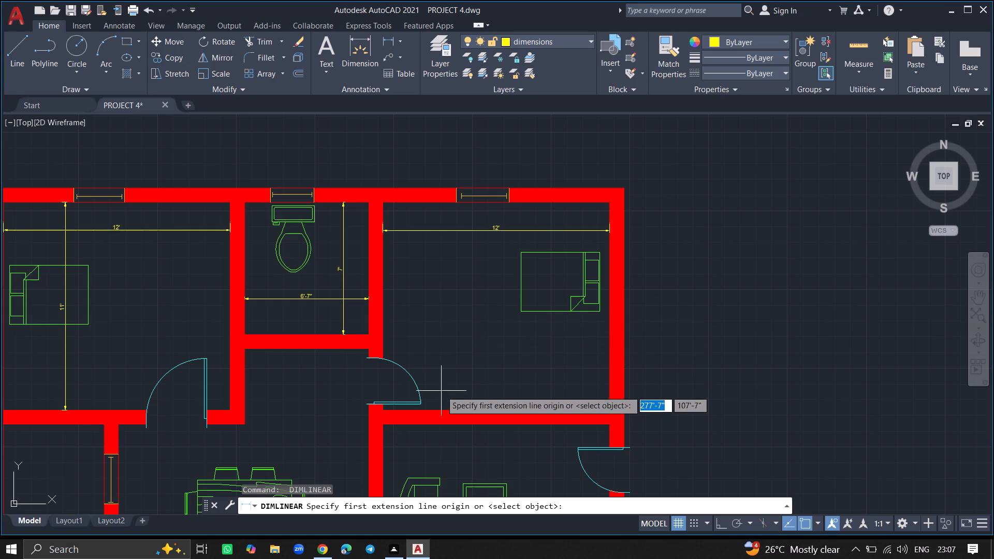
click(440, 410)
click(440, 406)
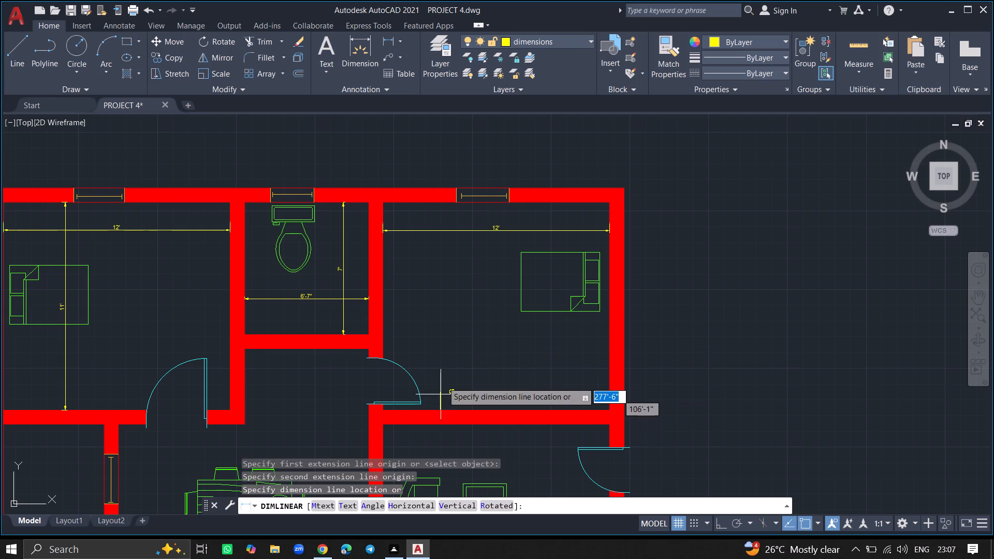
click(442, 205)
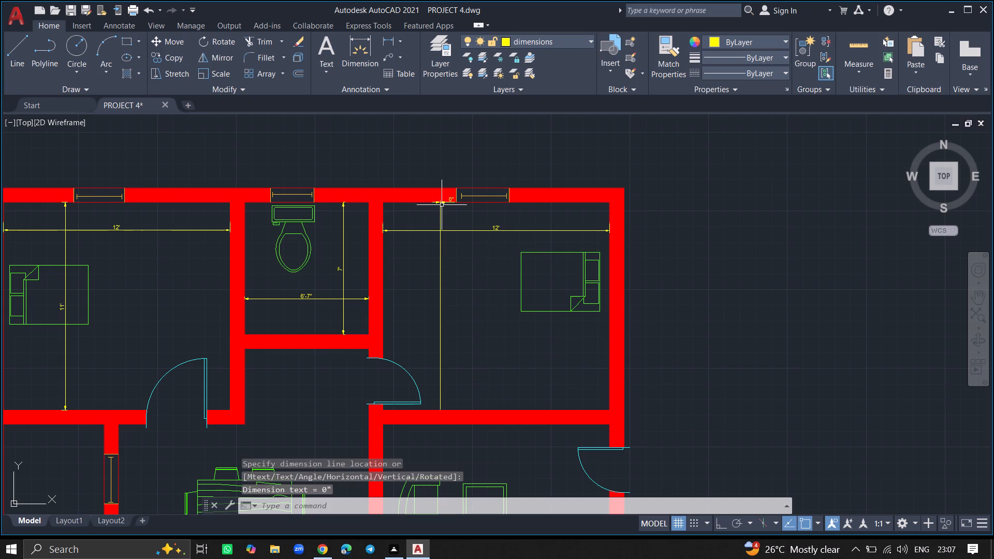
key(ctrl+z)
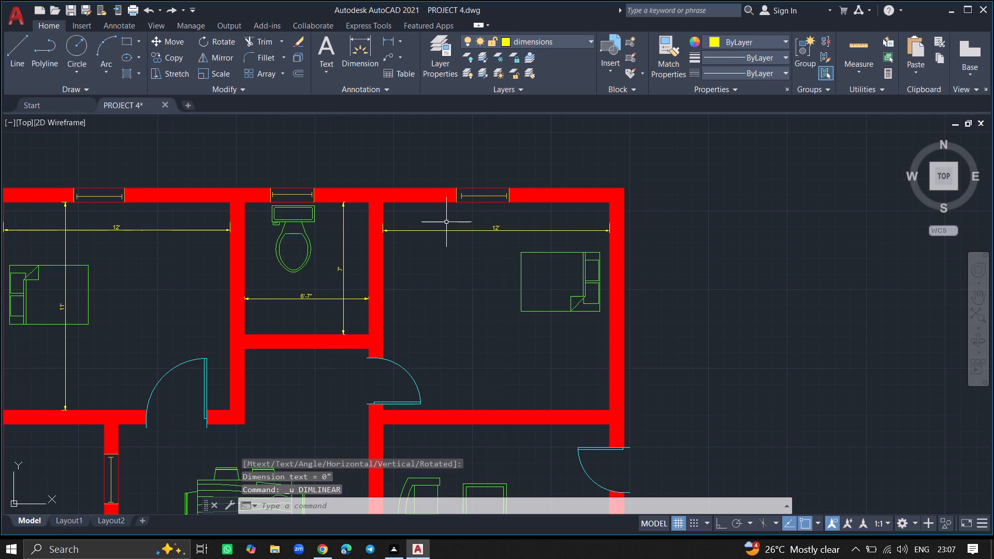
Undo the horizontal width dimension in the northeast bedroom.
key(space)
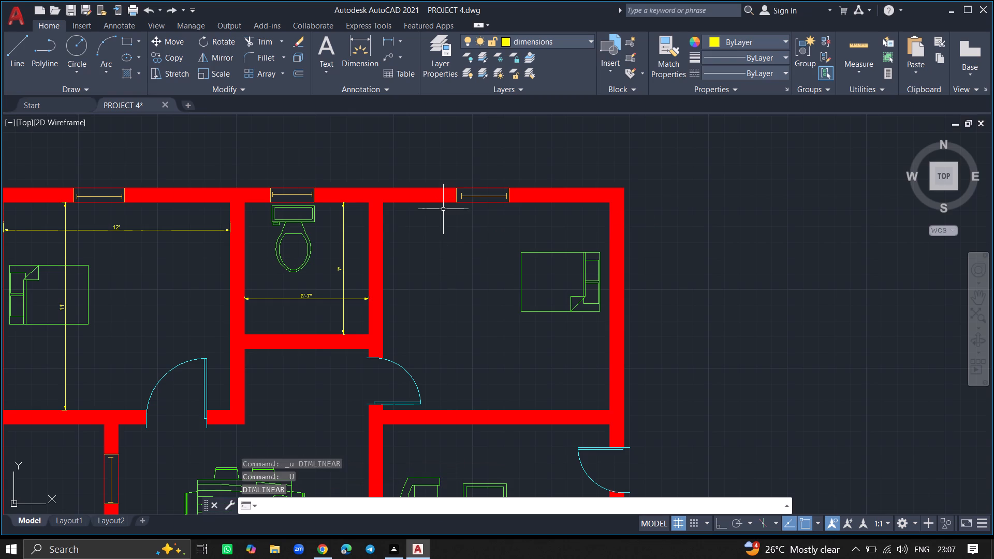
Add a vertical linear dimension between the northeast bedroom's north and south inside wall faces, west of the bed.
text(DIML)
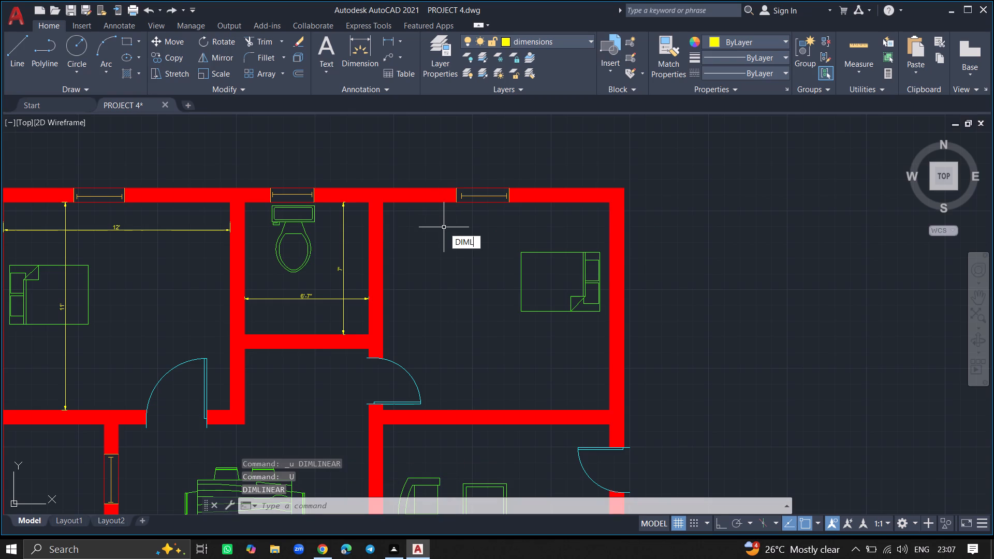
click(467, 254)
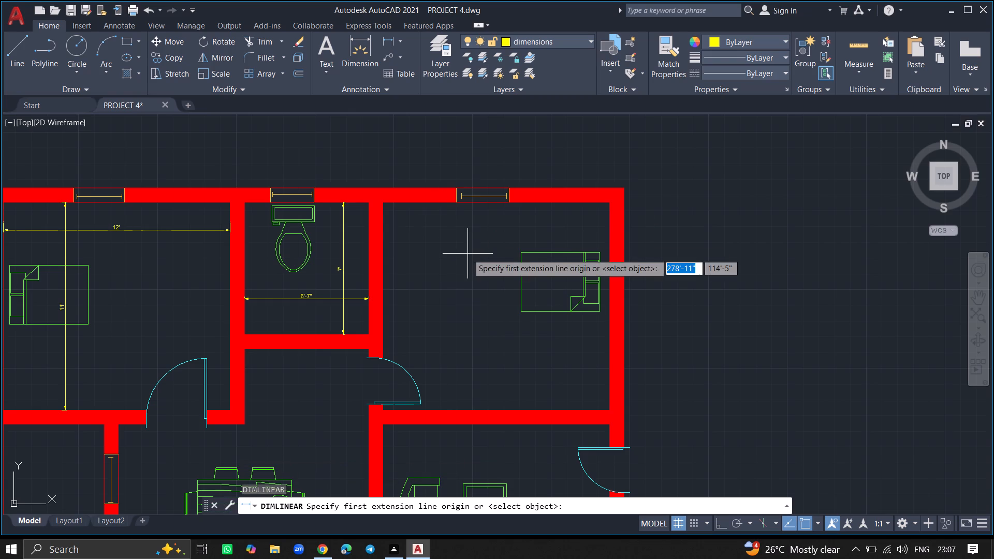
click(435, 202)
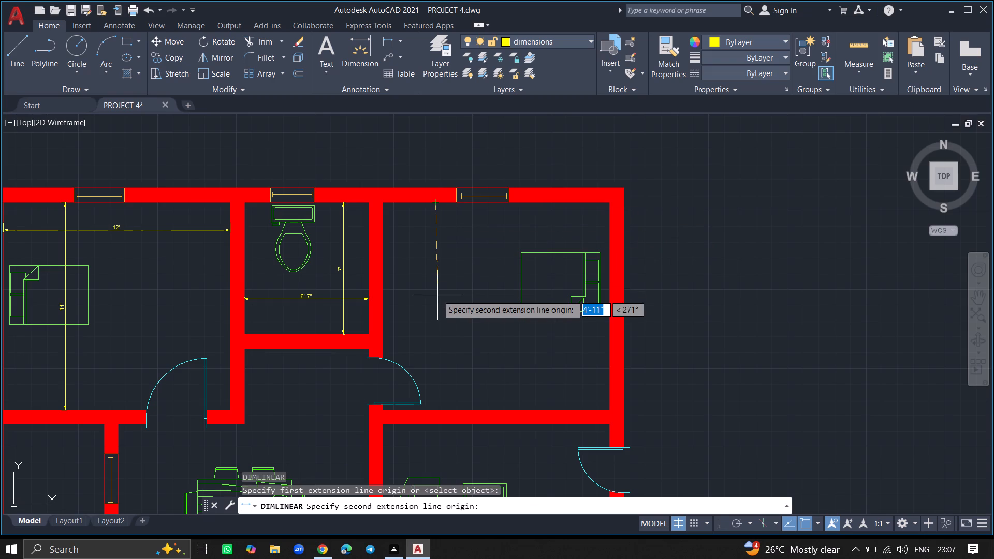
click(437, 411)
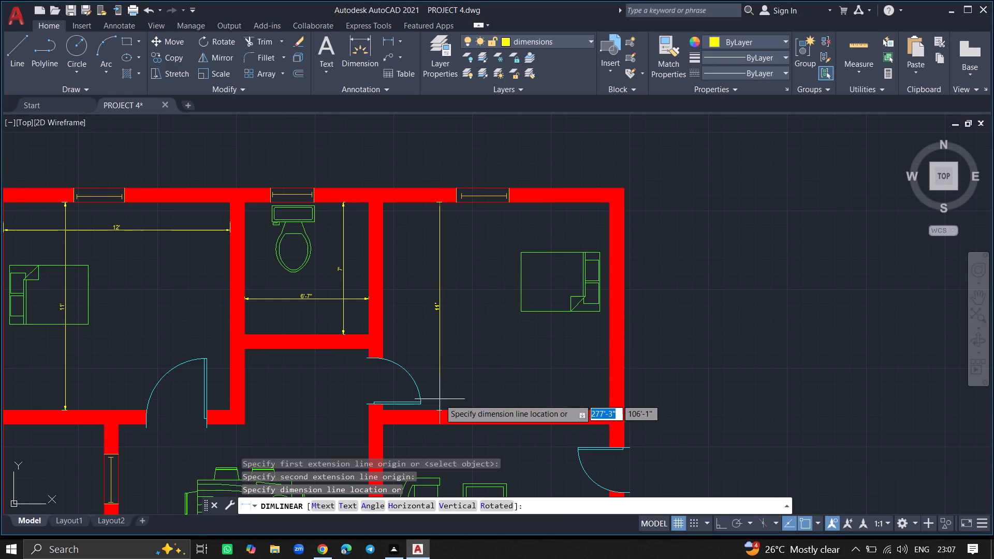
click(446, 383)
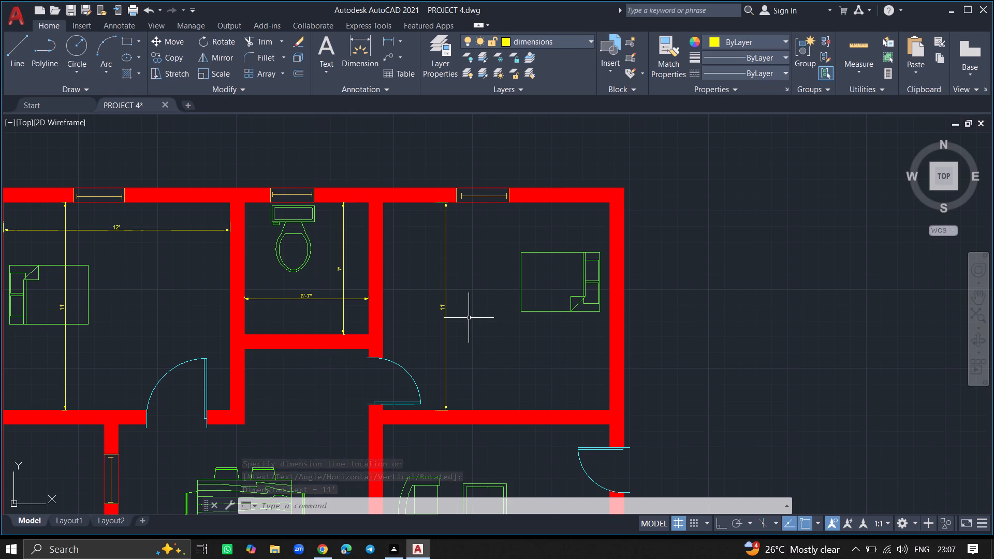
Add a horizontal linear dimension across the inside width of the small west room, north of the armchair.
ctrl+scroll(469, 318, down, 2)
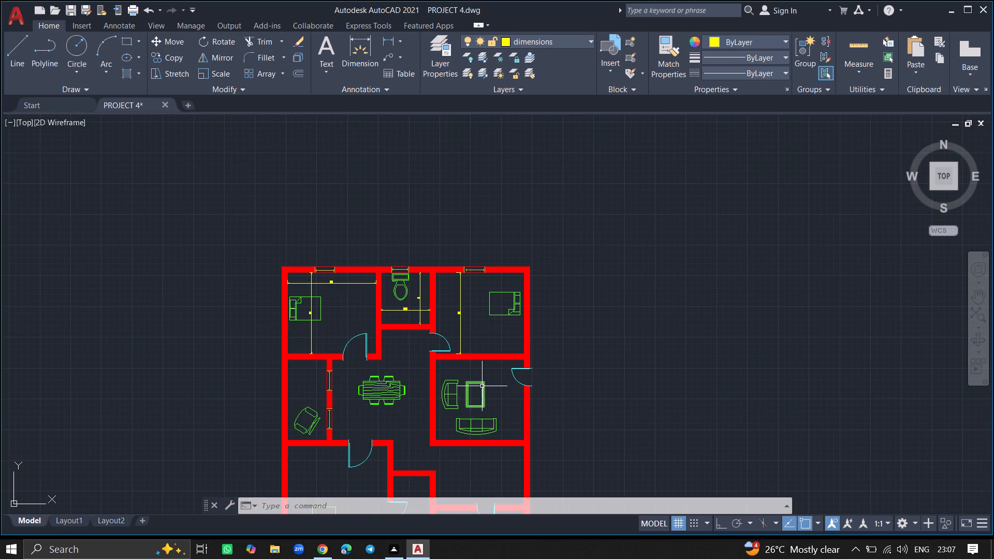
ctrl+scroll(299, 400, up, 3)
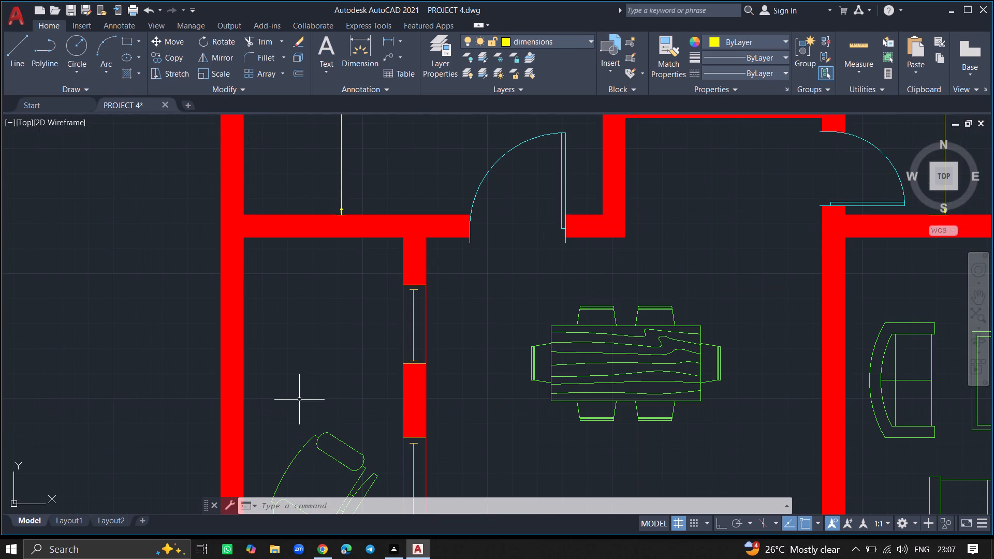
text(DIML)
click(319, 426)
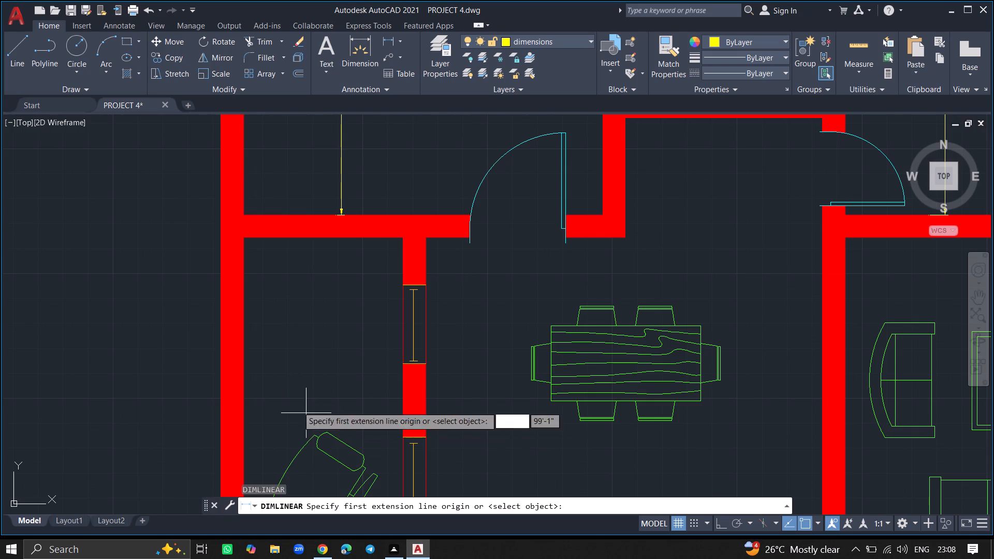
click(243, 392)
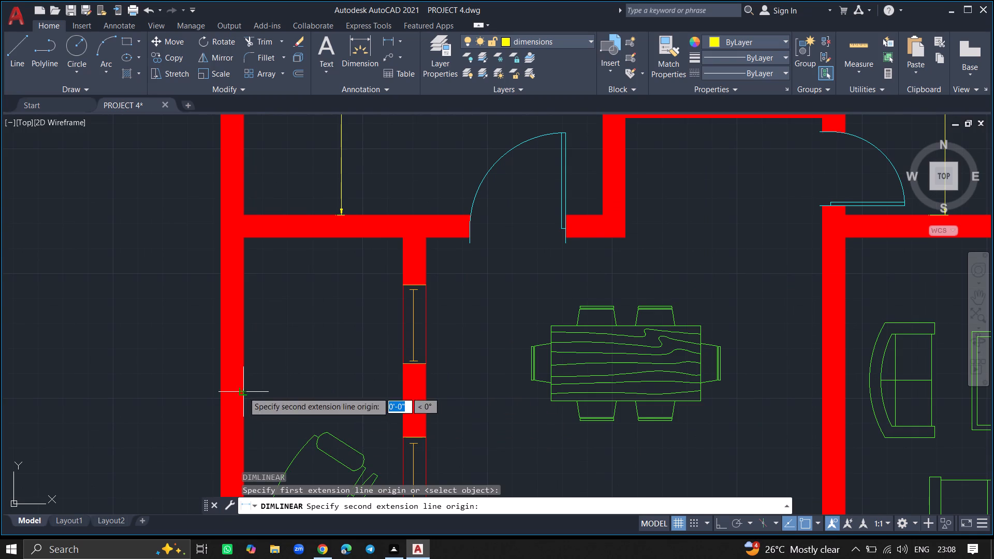
click(402, 391)
drag(399, 378, 369, 344)
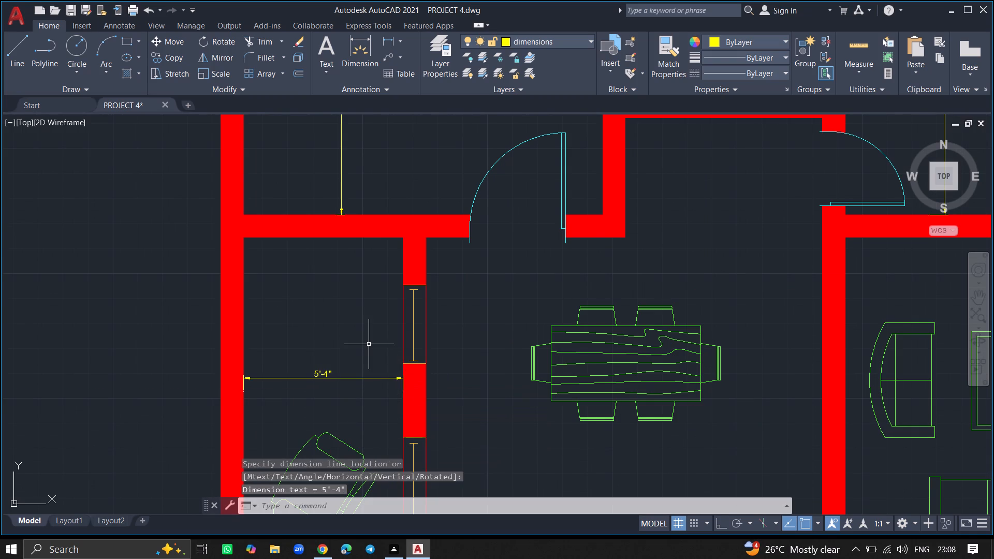
Add a horizontal linear dimension across the southwest bedroom's inside width, north of the bed.
ctrl+scroll(369, 344, down, 4)
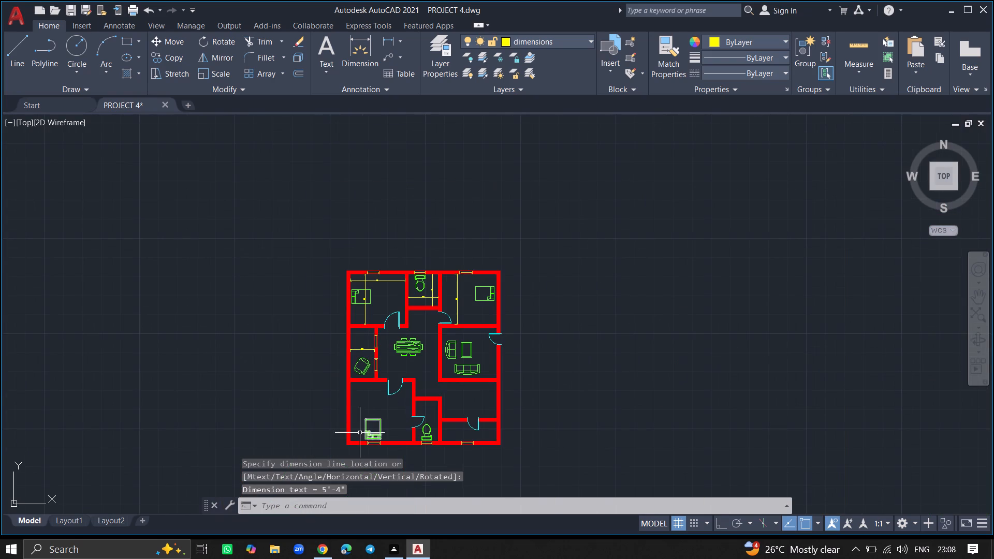
ctrl+scroll(359, 435, up, 2)
text(DIML)
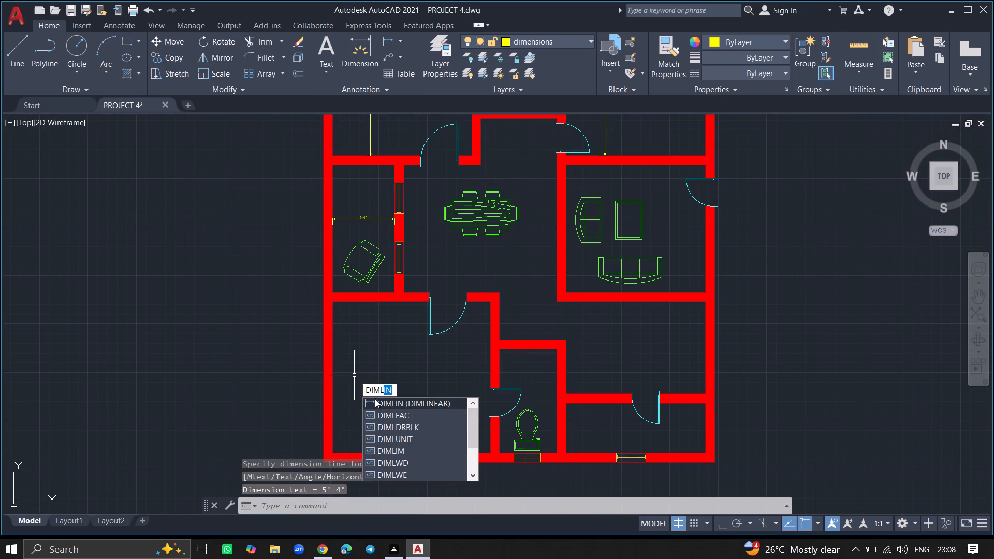
click(375, 401)
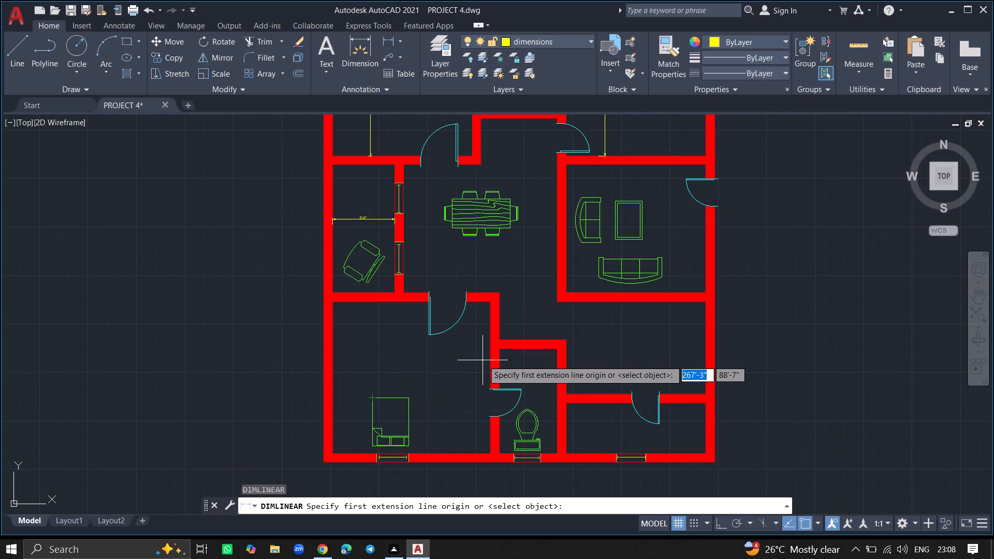
click(489, 361)
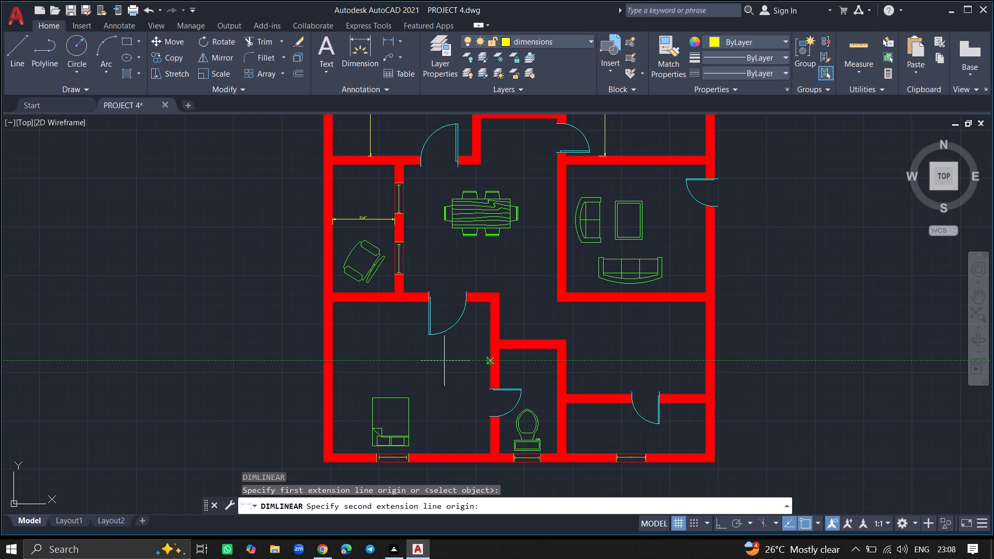
click(332, 363)
click(332, 370)
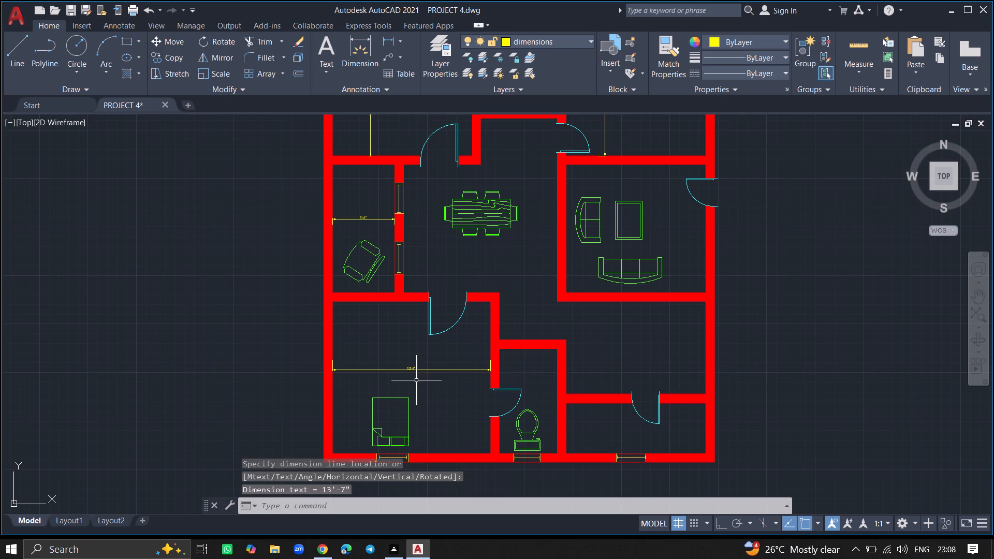
Add a vertical linear dimension between the southwest bedroom's south and north walls, between the west wall and the bed.
ctrl+scroll(416, 380, up, 1)
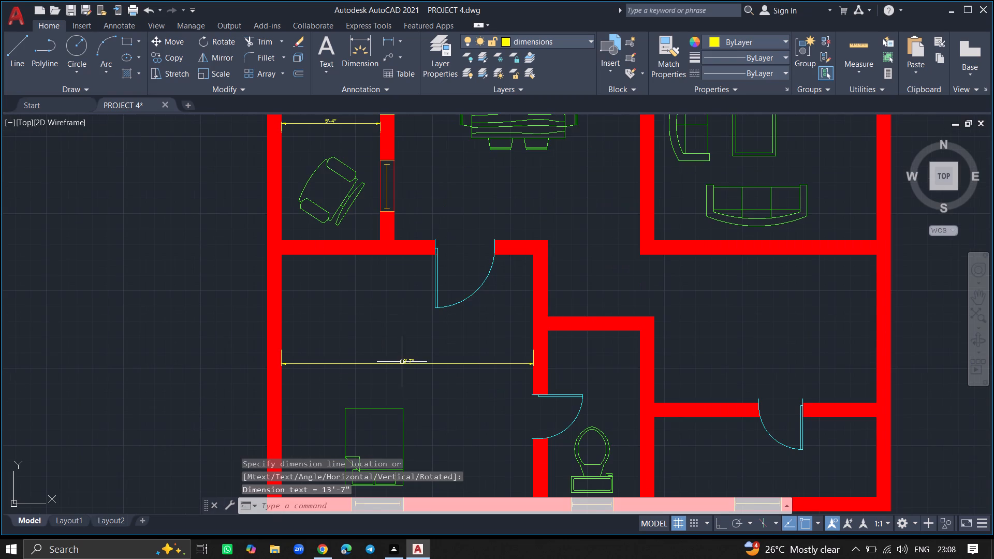
ctrl+scroll(402, 362, up, 4)
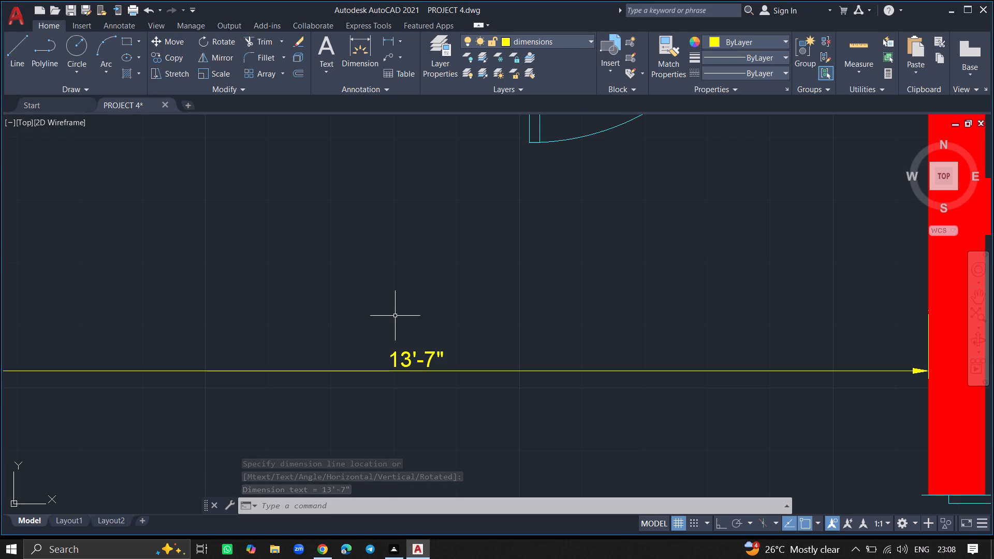
ctrl+scroll(395, 316, down, 5)
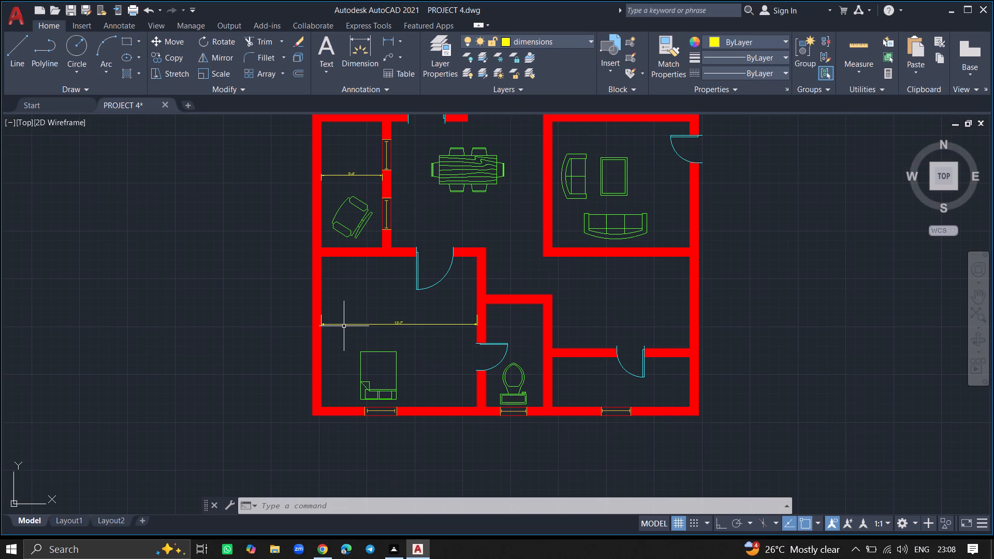
text(DIML)
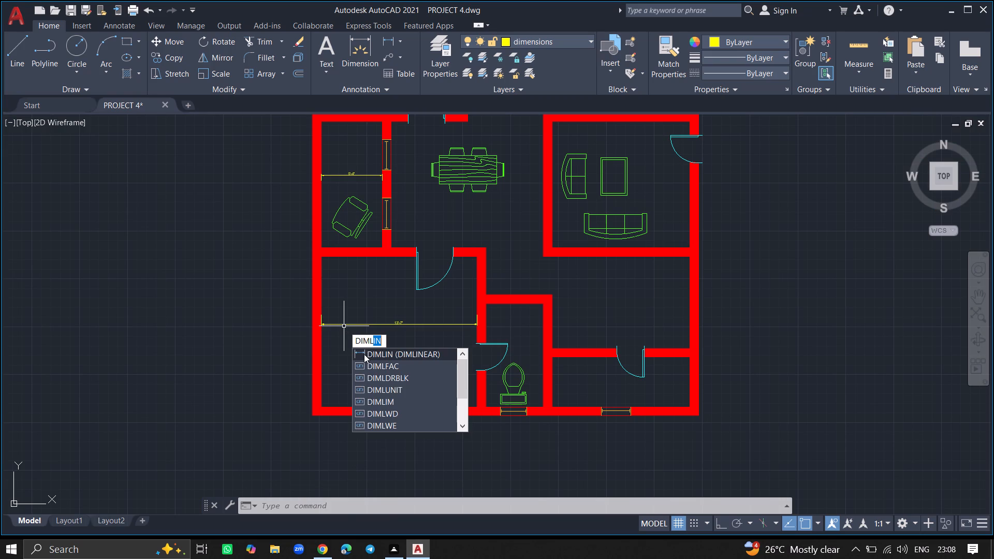
click(364, 354)
click(333, 407)
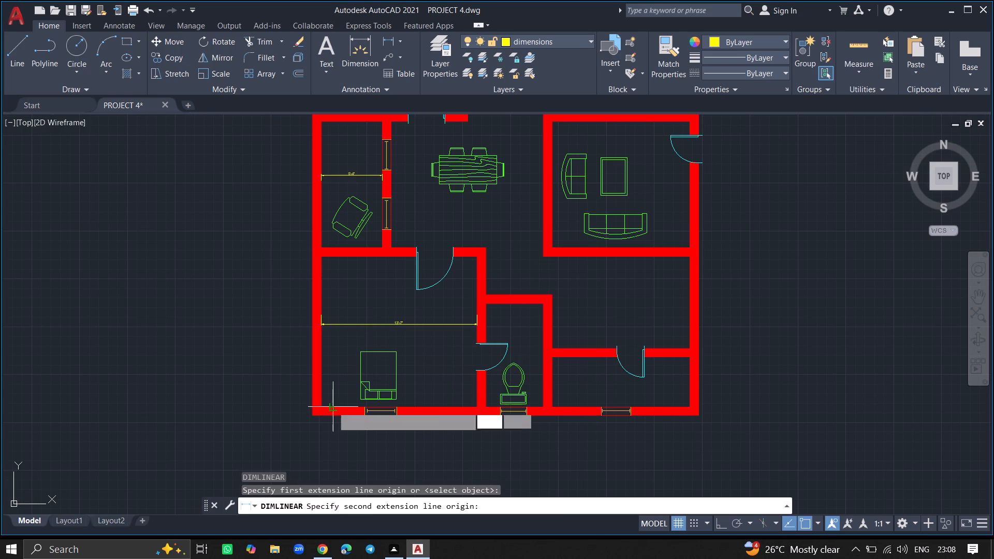
click(333, 260)
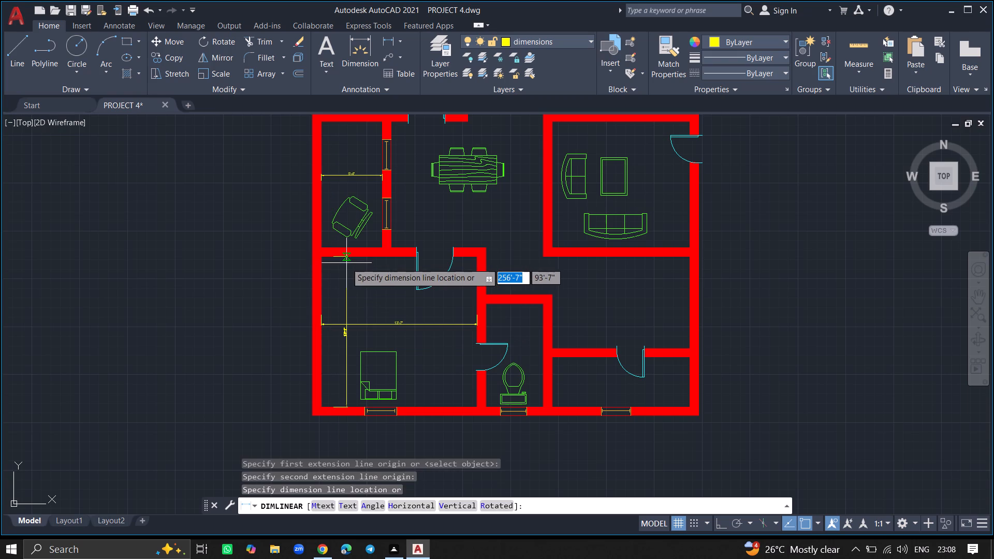
click(346, 263)
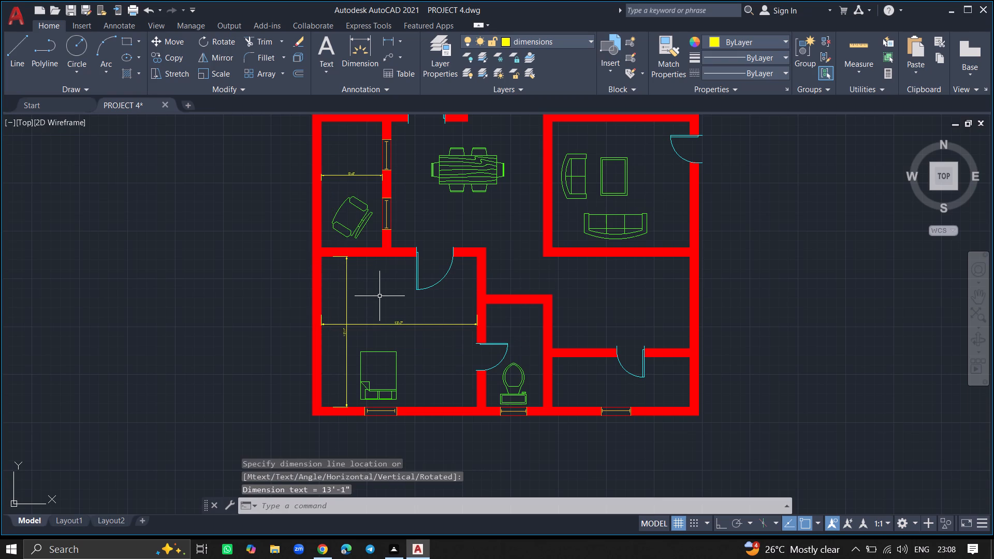
Add a vertical linear dimension between the south toilet room's north and south walls, east of the toilet.
ctrl+scroll(379, 296, down, 3)
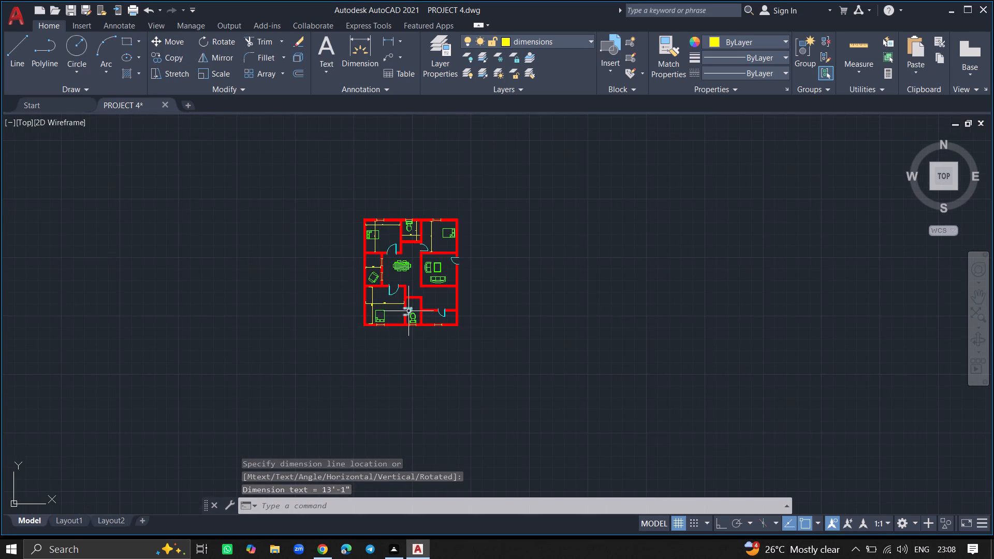
ctrl+scroll(408, 311, up, 6)
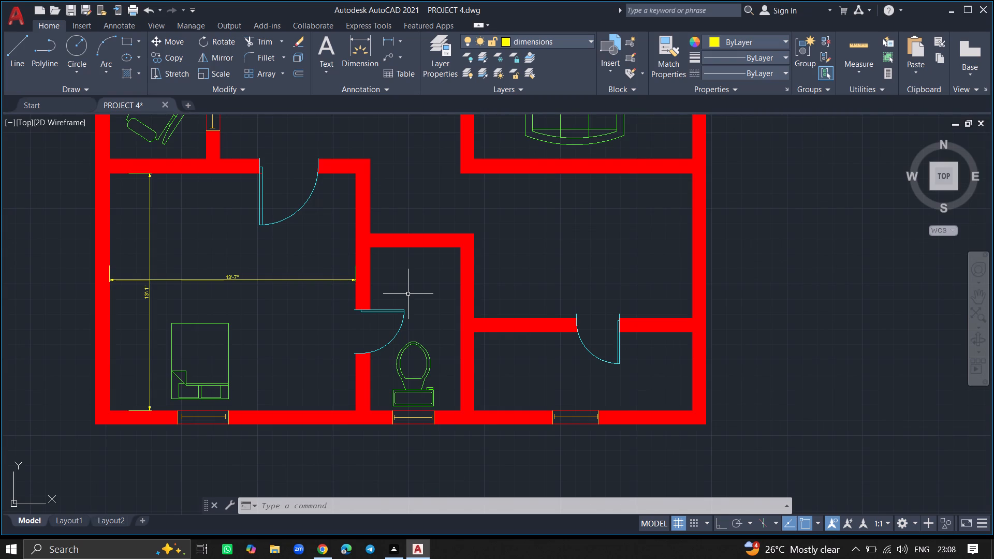
text(DIML)
click(429, 323)
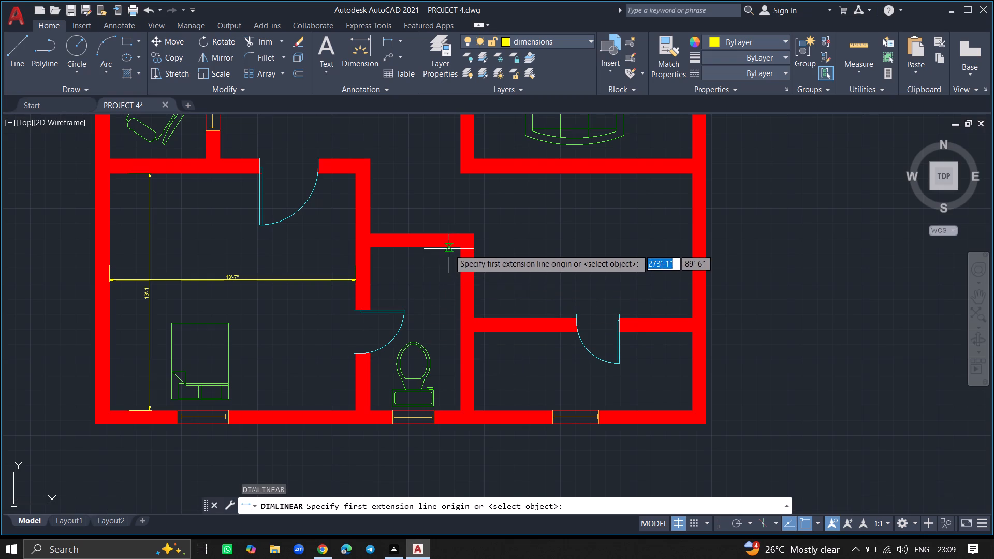
drag(449, 249, 444, 320)
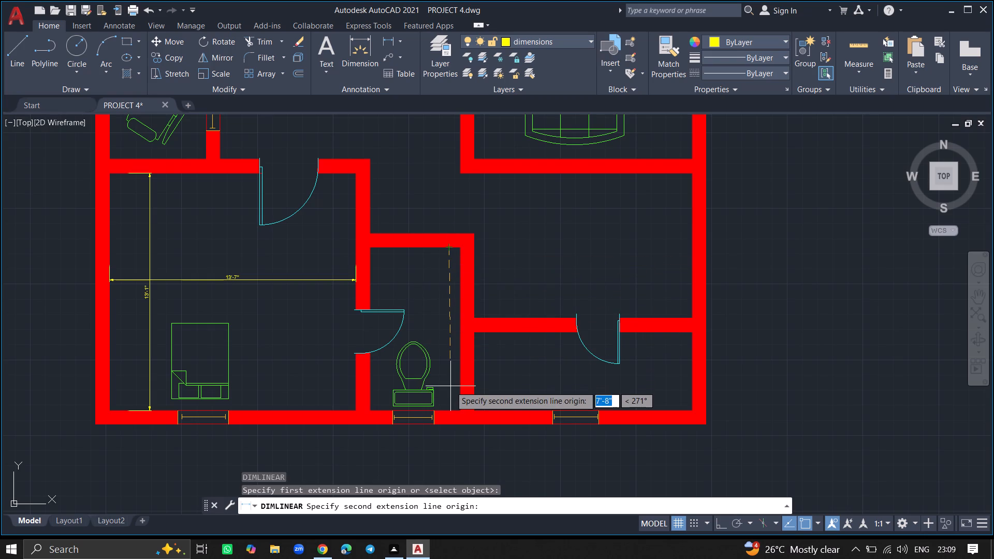
click(450, 411)
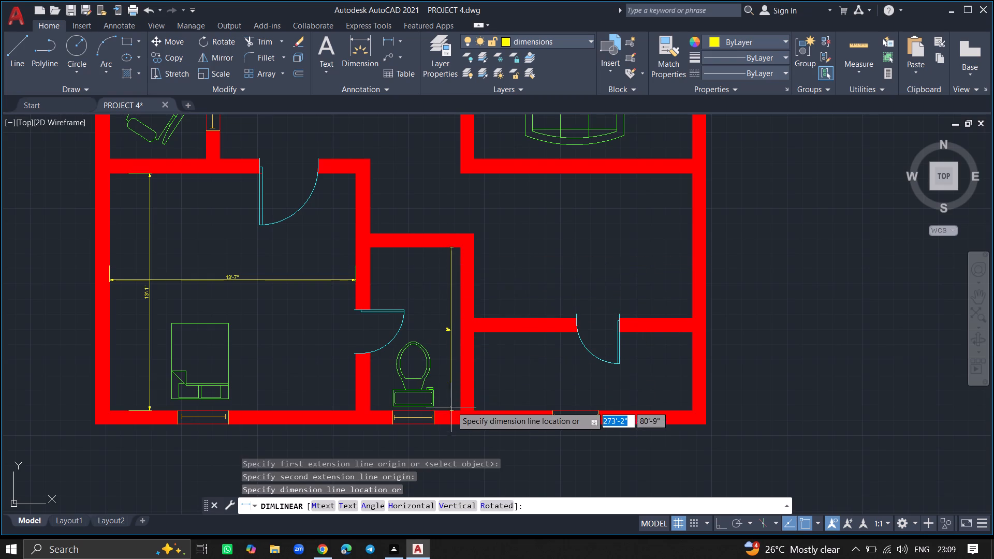
click(451, 397)
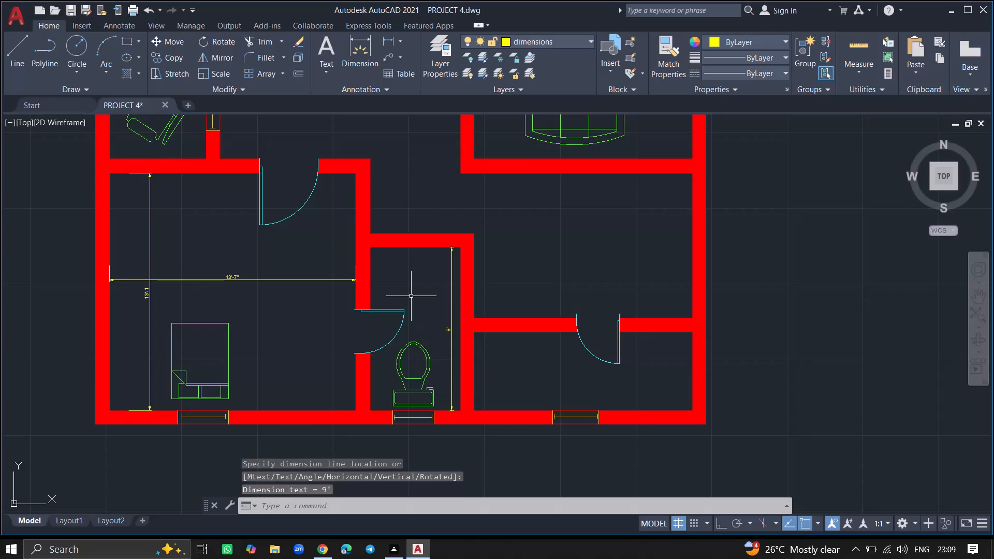
Add a horizontal linear dimension across the south toilet room's inside width, north of the toilet.
key(space)
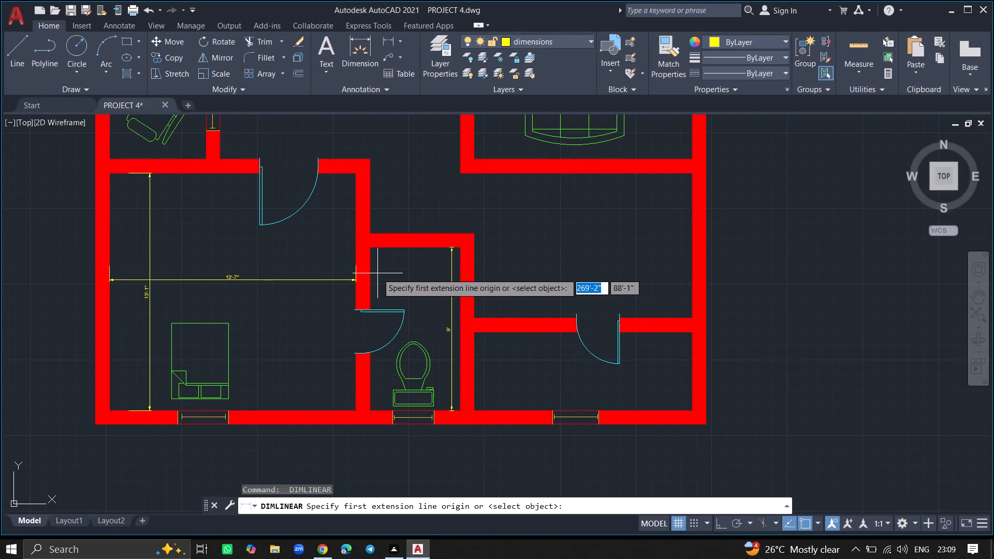
click(369, 279)
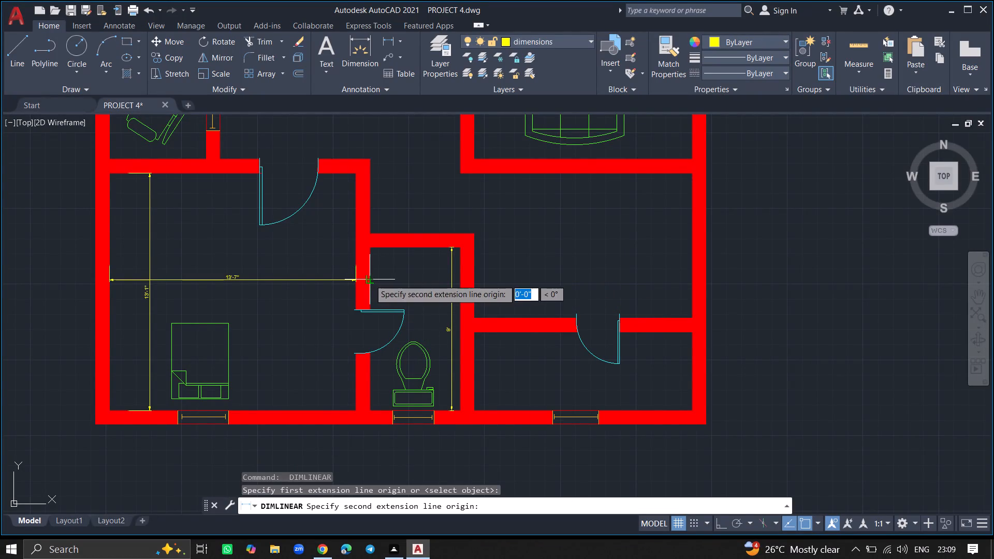
click(459, 279)
click(459, 275)
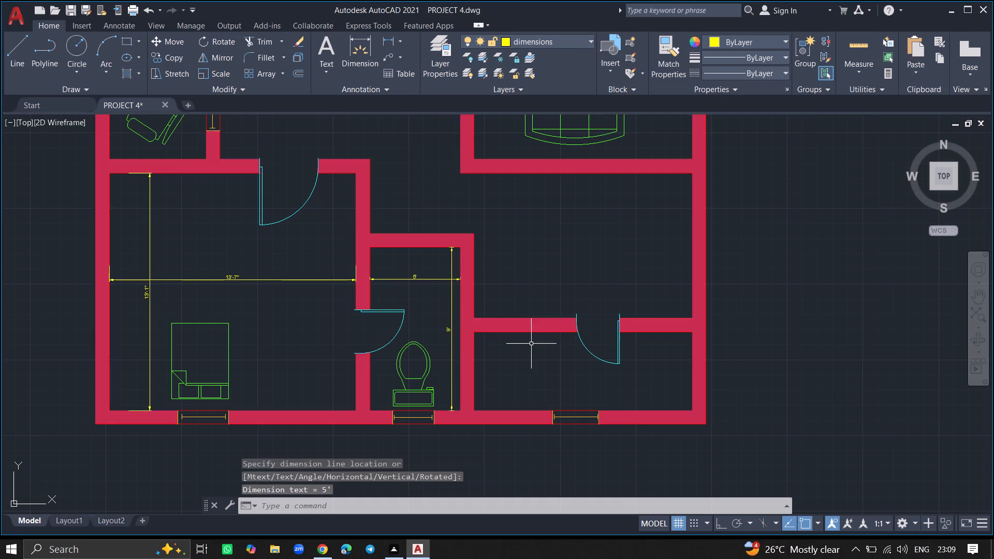
Add a vertical linear dimension between the north and south walls of the small southeast corner room, west of its door.
text(DIM)
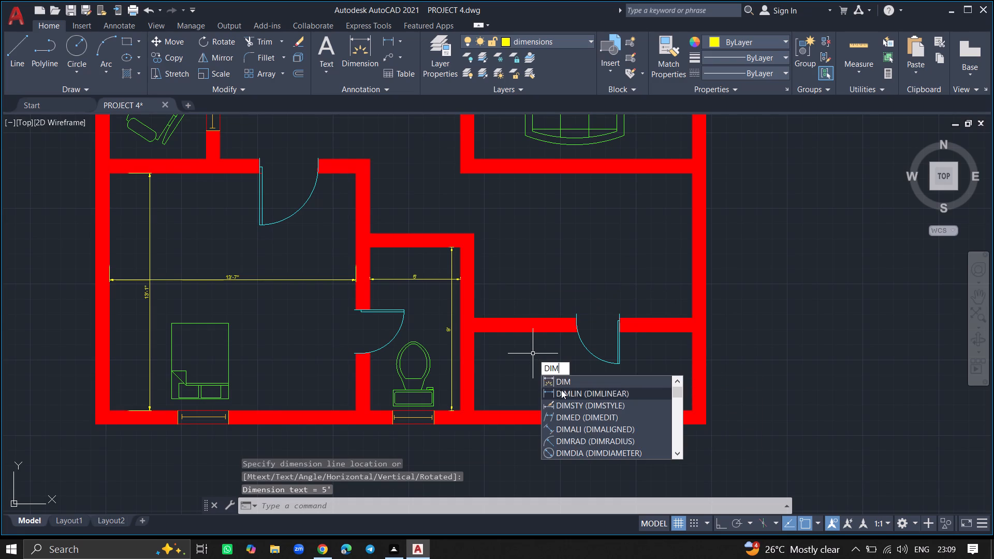
click(561, 390)
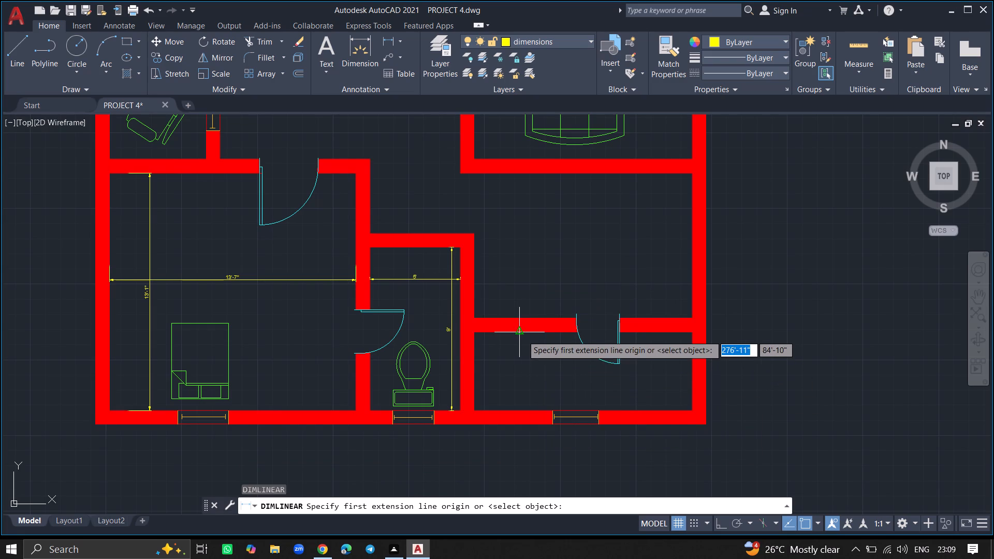
drag(522, 333, 516, 389)
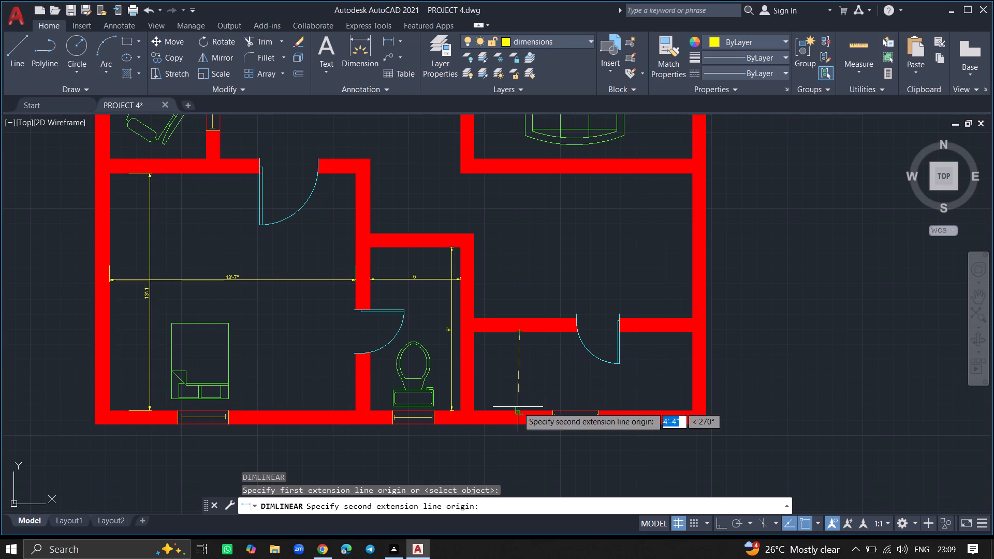
click(520, 409)
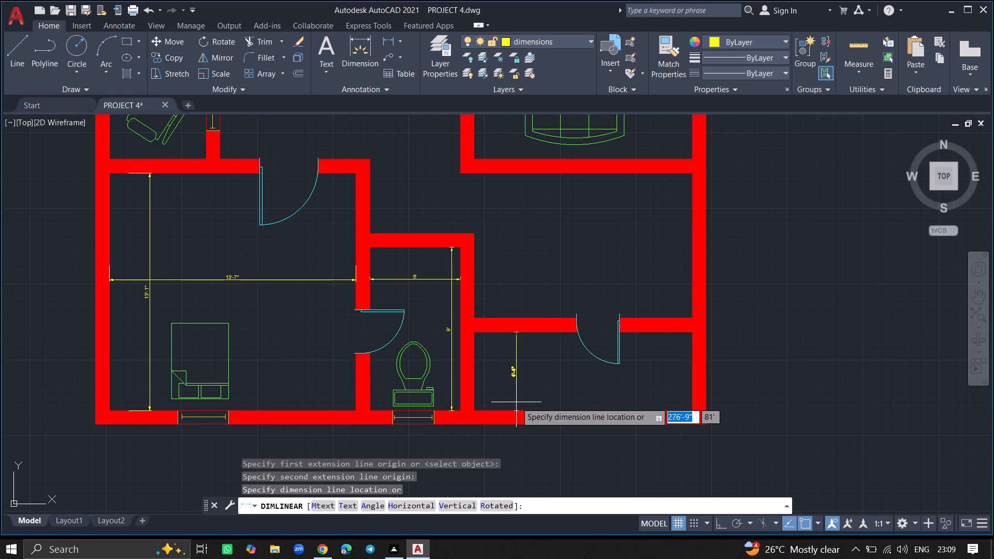
drag(516, 402, 524, 375)
Add a vertical linear dimension between the north and south walls of the space south of the sofa room, near the east wall.
ctrl+scroll(524, 375, up, 4)
ctrl+scroll(524, 375, down, 5)
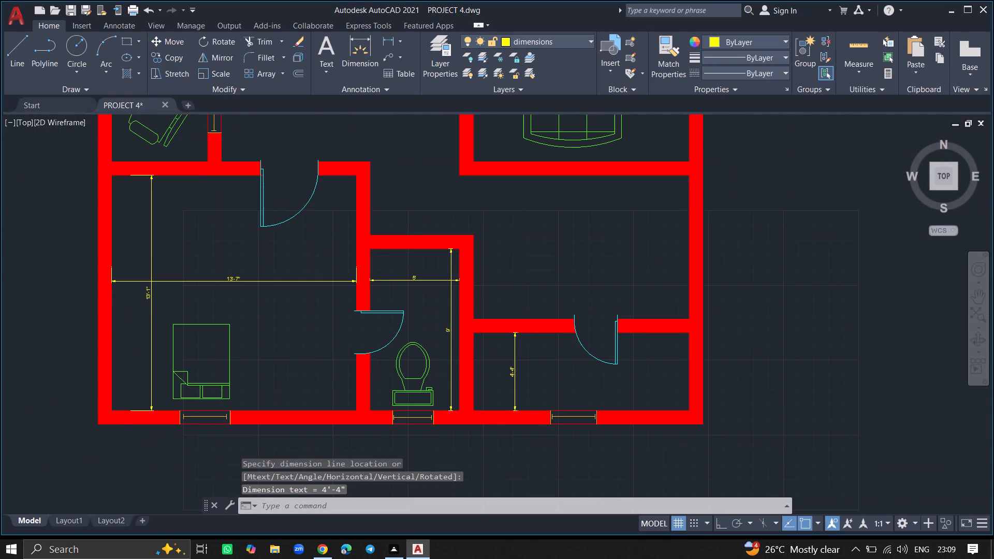
ctrl+scroll(573, 275, down, 2)
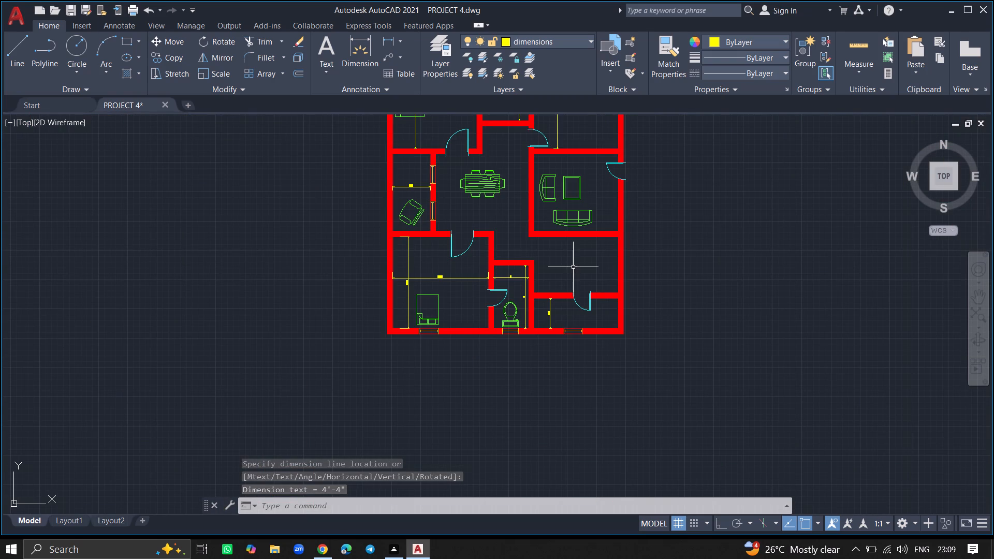
key(space)
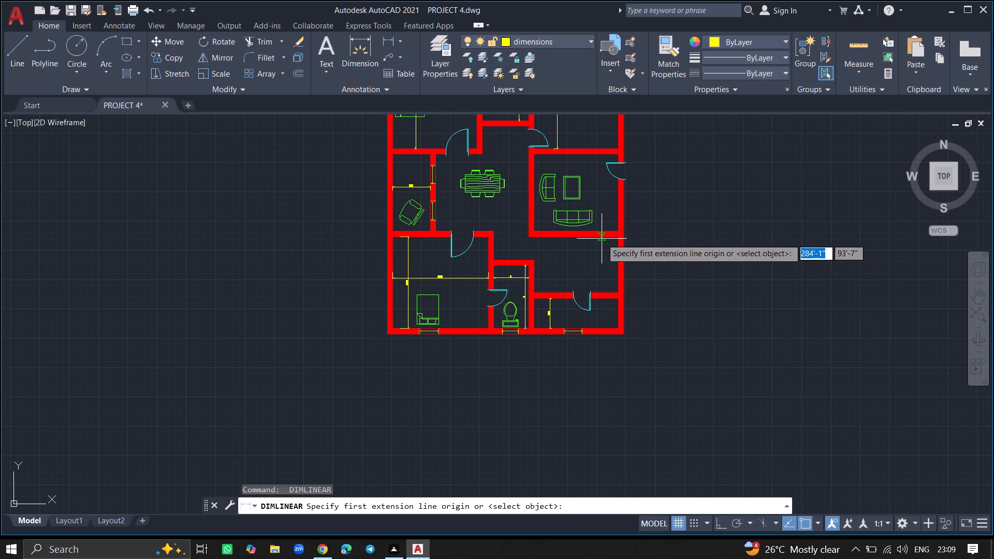
click(602, 236)
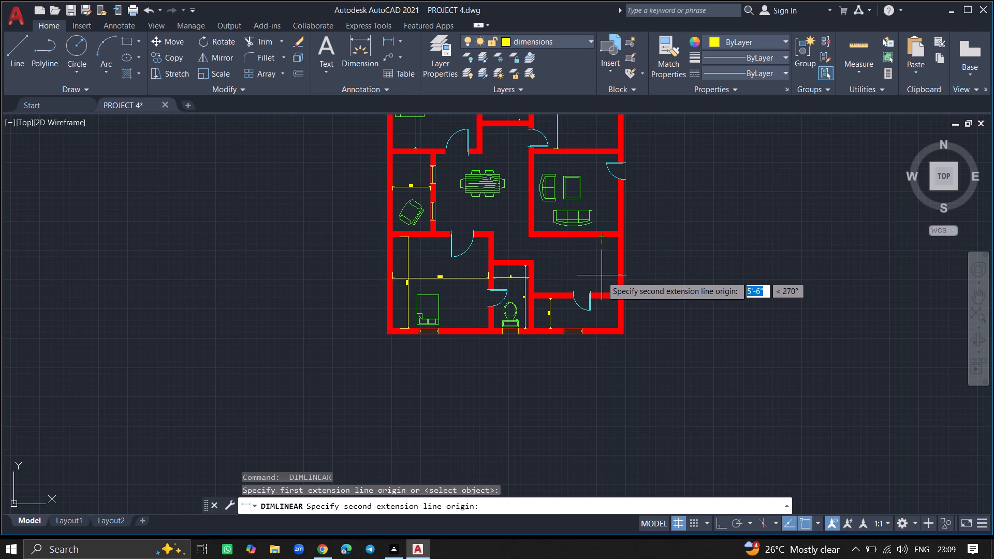
click(602, 291)
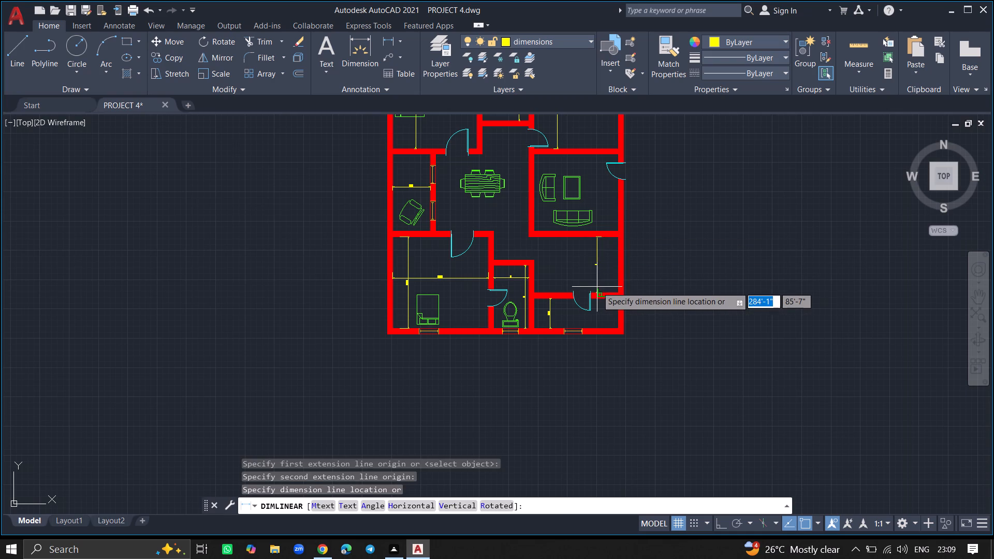
click(597, 287)
Add a horizontal linear dimension across the inside width of the same space between the sofa room and the southeast corner room.
ctrl+scroll(603, 261, up, 4)
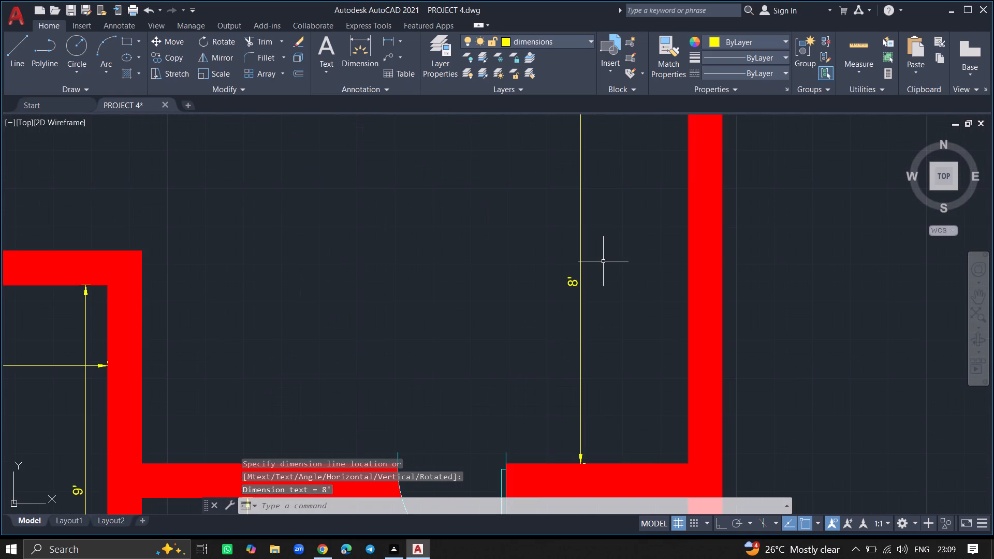
ctrl+scroll(603, 261, down, 3)
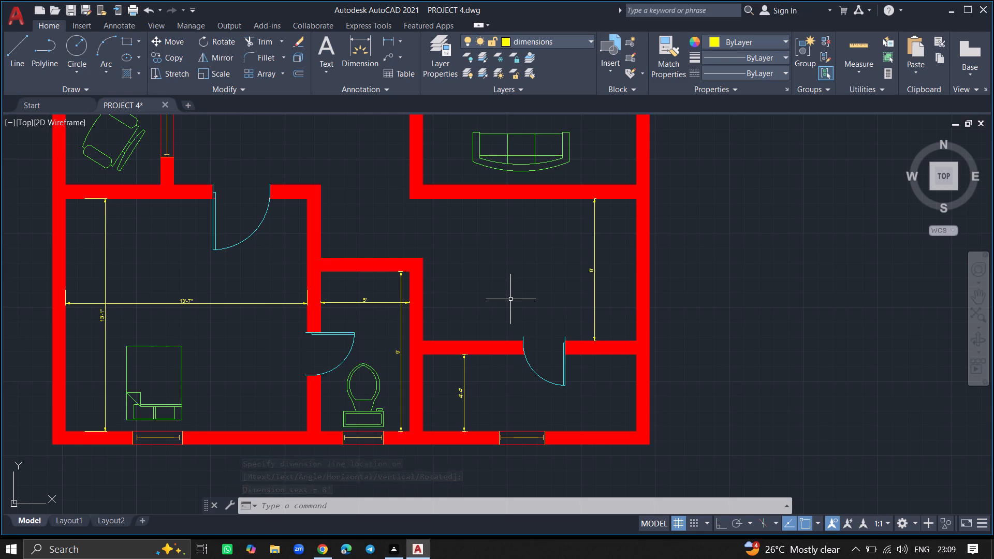
key(space)
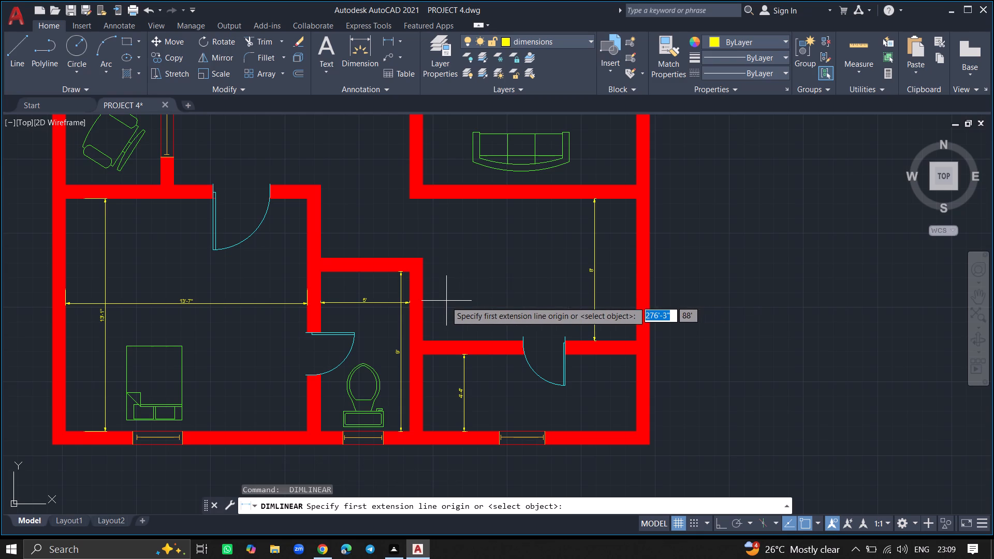
click(422, 301)
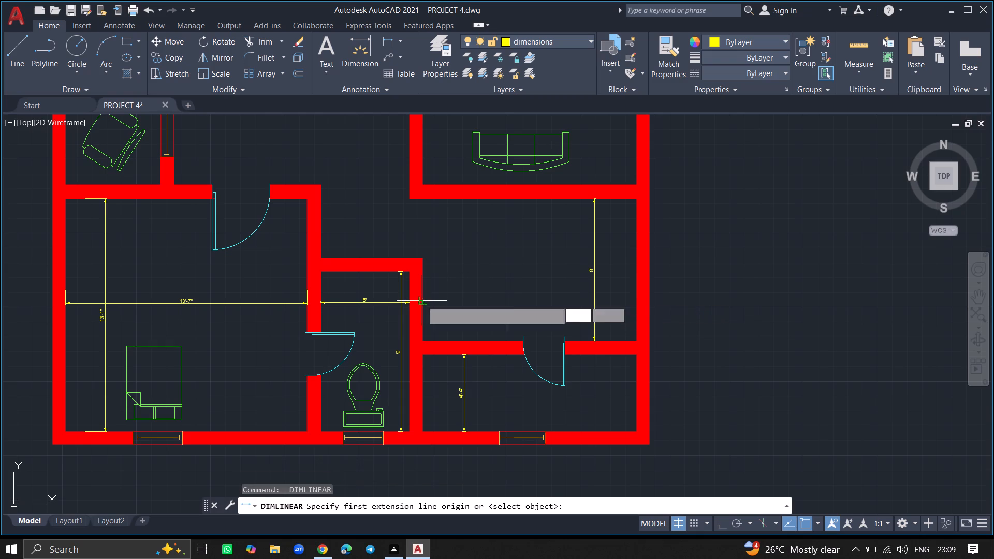
click(635, 301)
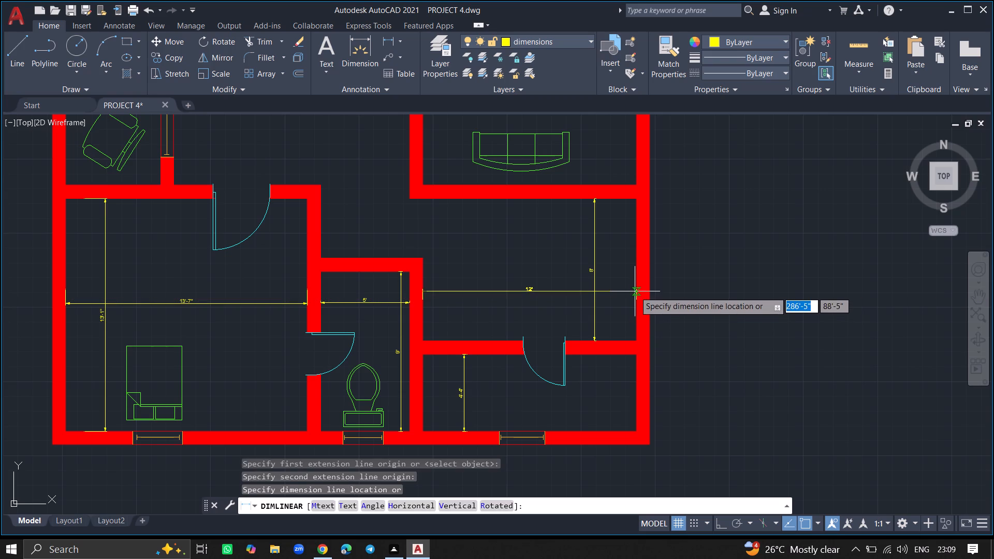
drag(635, 291, 579, 259)
Add a horizontal linear dimension across the dining area's inside width, south of the dining table.
ctrl+scroll(579, 259, down, 4)
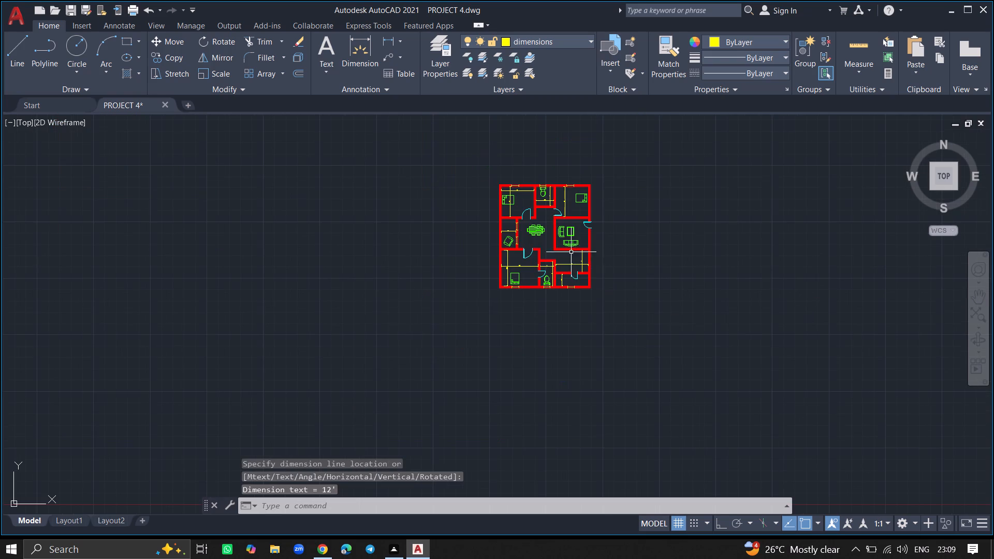
ctrl+scroll(542, 245, up, 2)
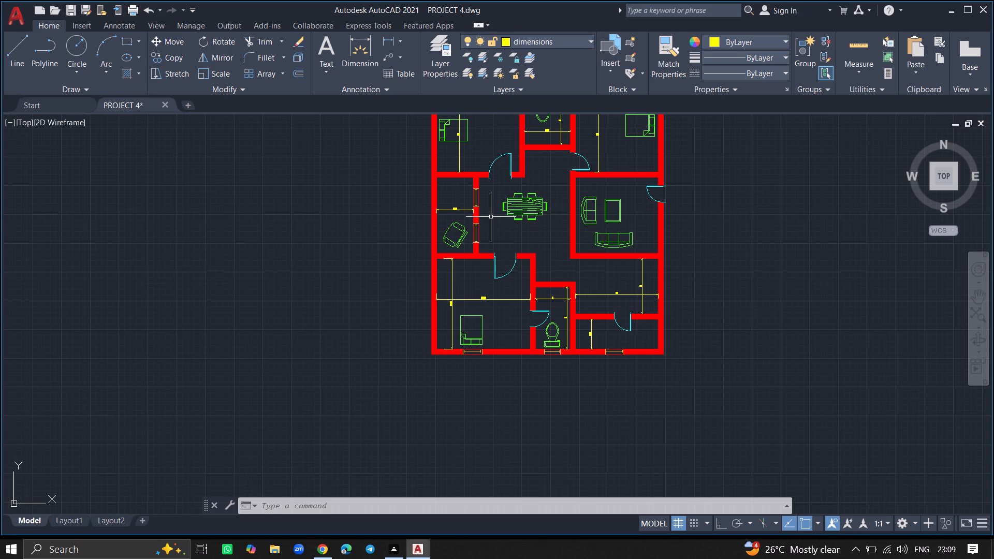
key(space)
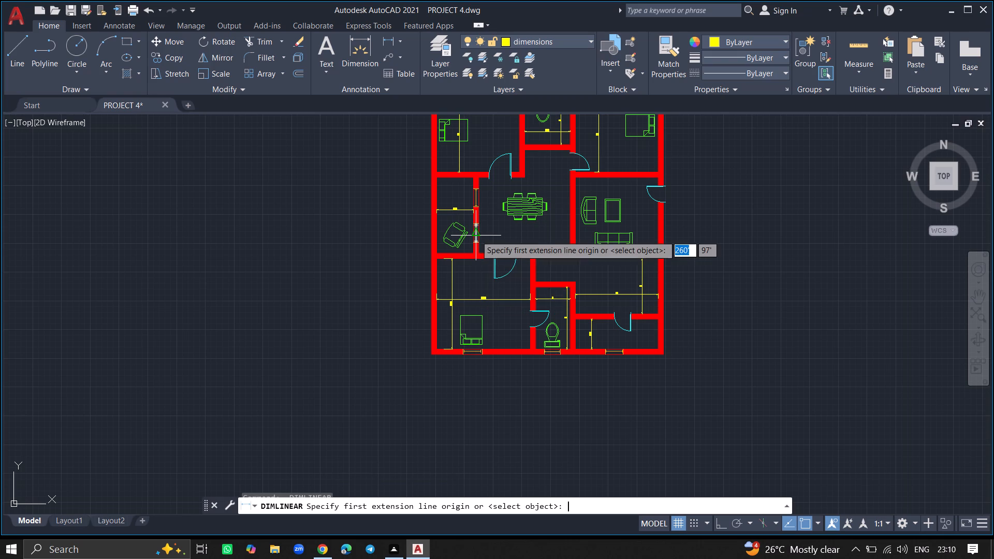
ctrl+scroll(491, 236, up, 2)
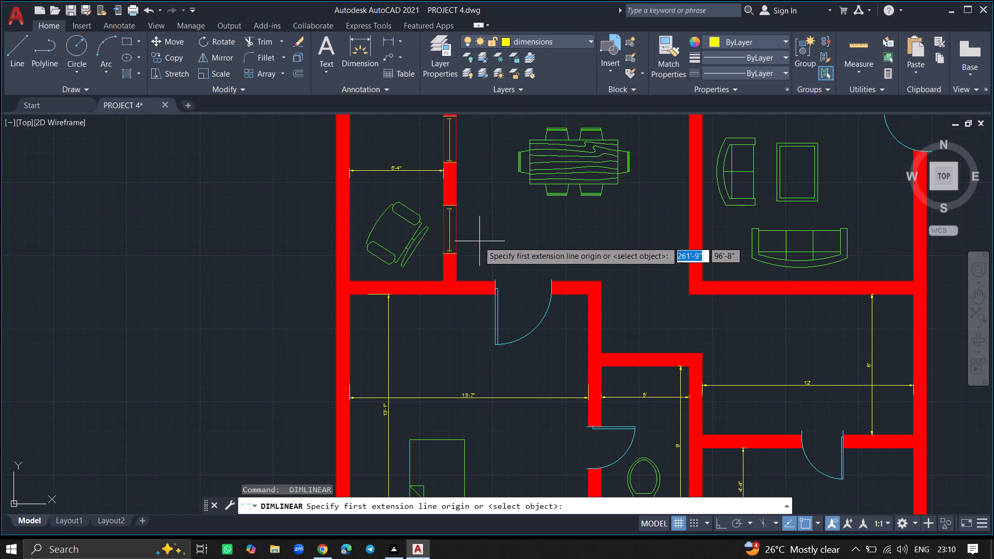
drag(459, 248, 536, 246)
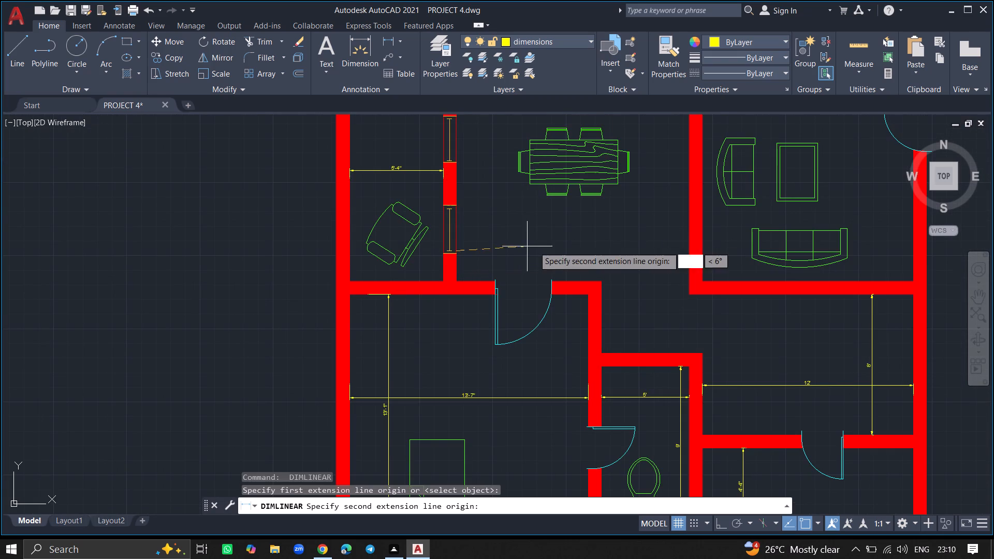
drag(536, 246, 554, 247)
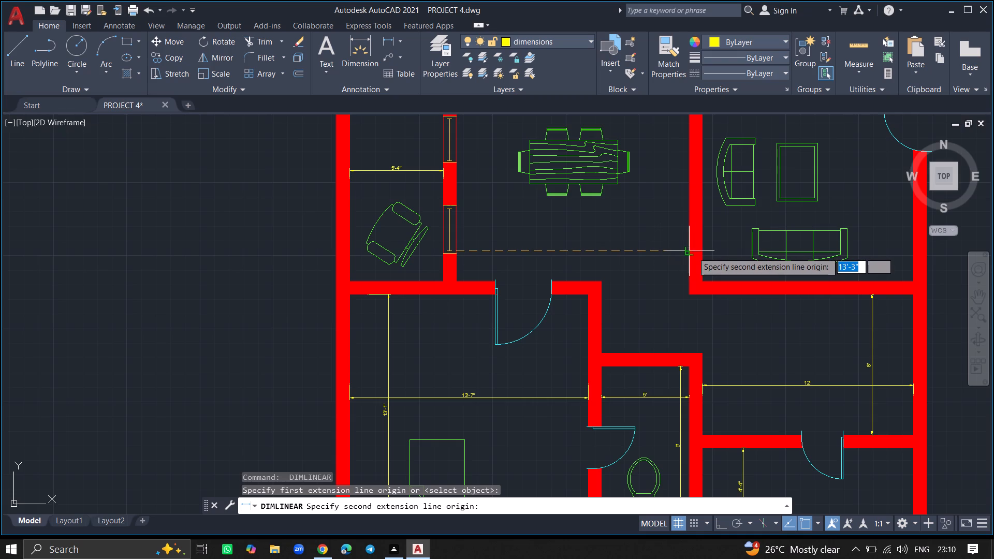
click(693, 252)
click(690, 241)
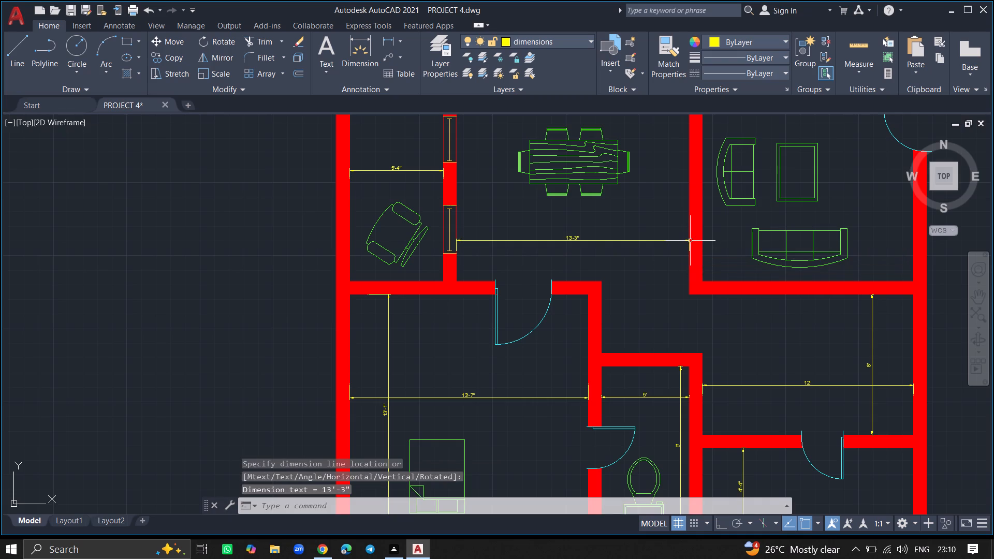
Add a vertical linear dimension between the dining area's north and south walls, west of the dining table.
ctrl+scroll(604, 236, up, 2)
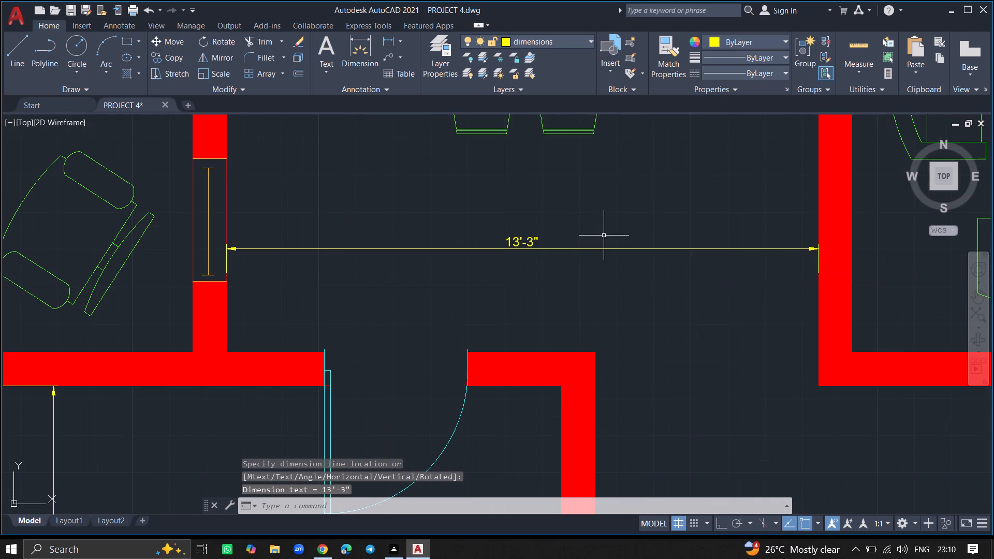
ctrl+scroll(604, 236, down, 4)
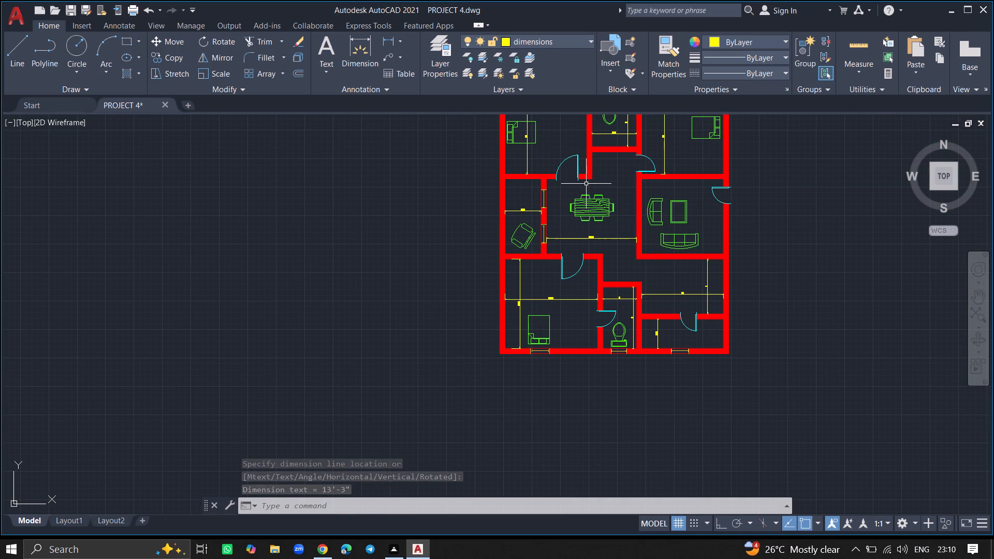
ctrl+scroll(586, 184, up, 1)
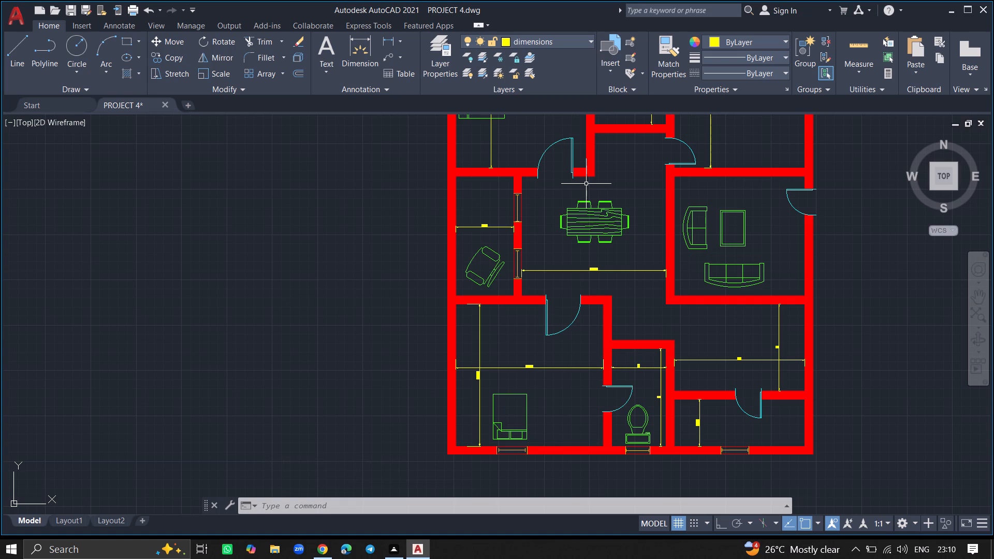
text(DIML)
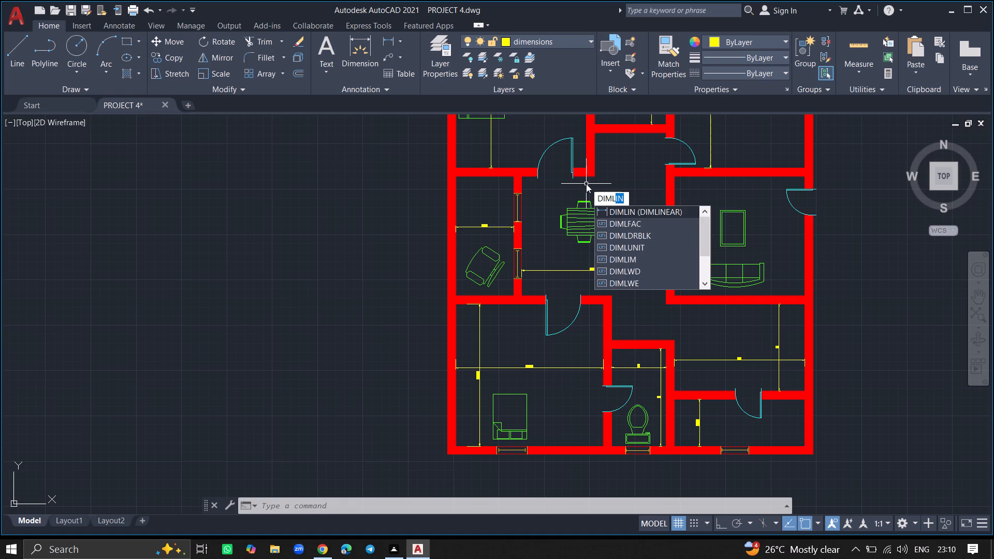
click(607, 211)
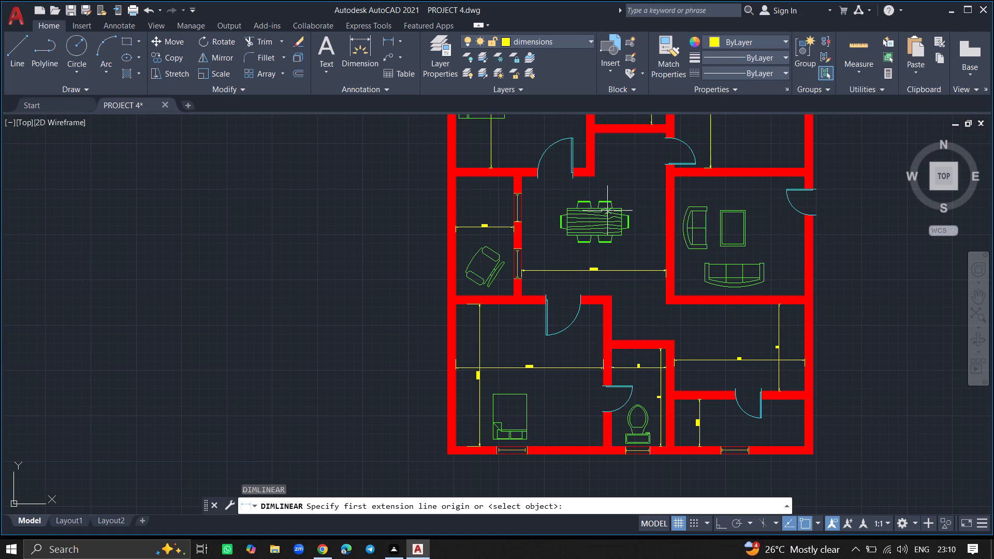
drag(586, 178, 586, 240)
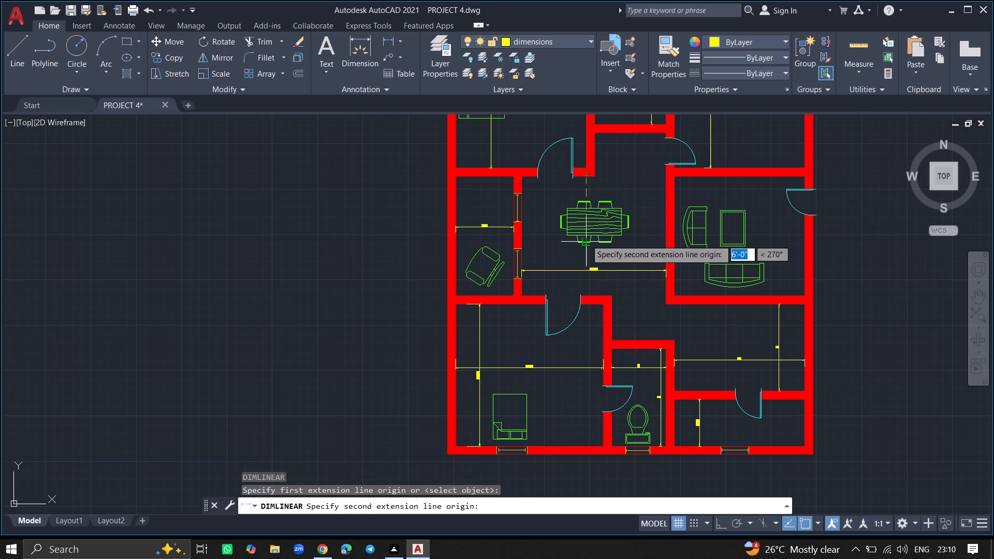
click(588, 297)
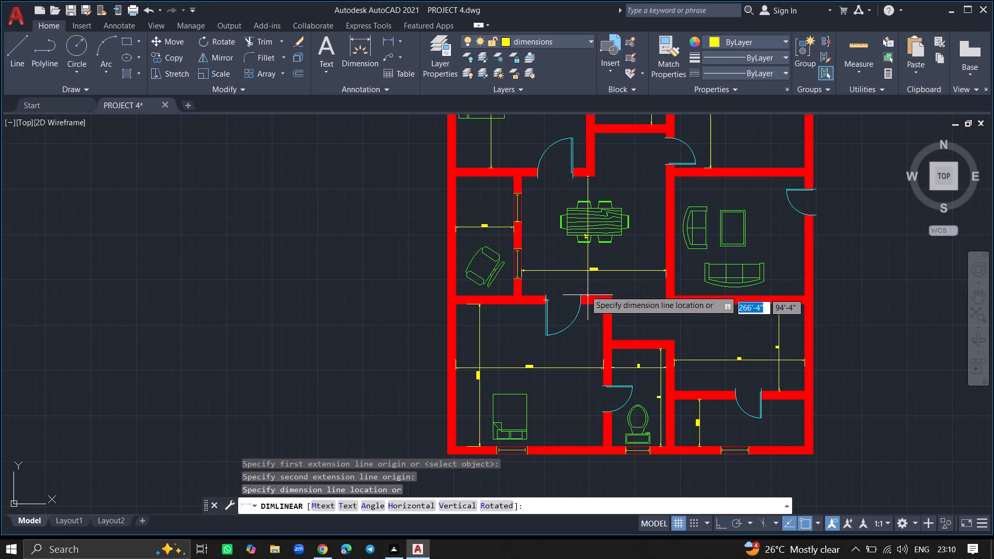
click(540, 270)
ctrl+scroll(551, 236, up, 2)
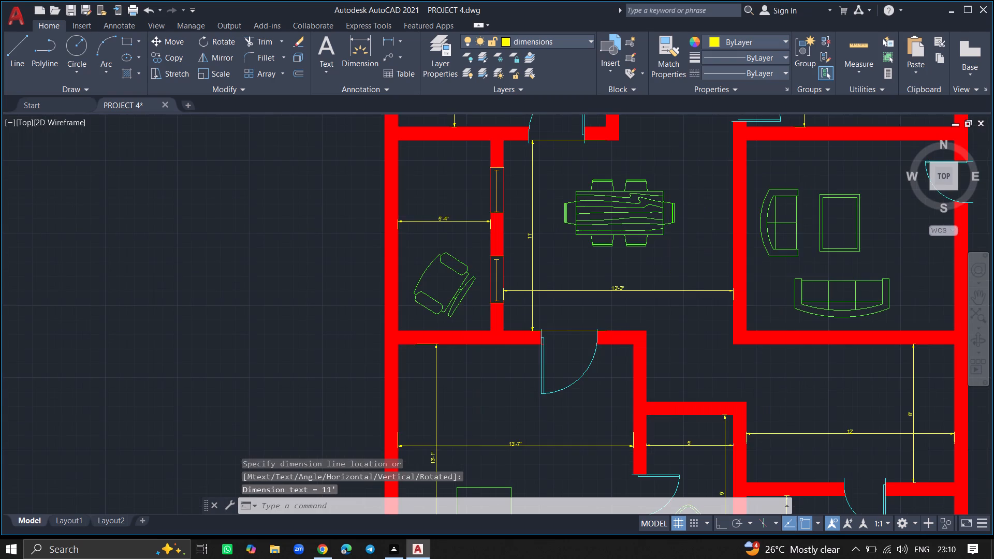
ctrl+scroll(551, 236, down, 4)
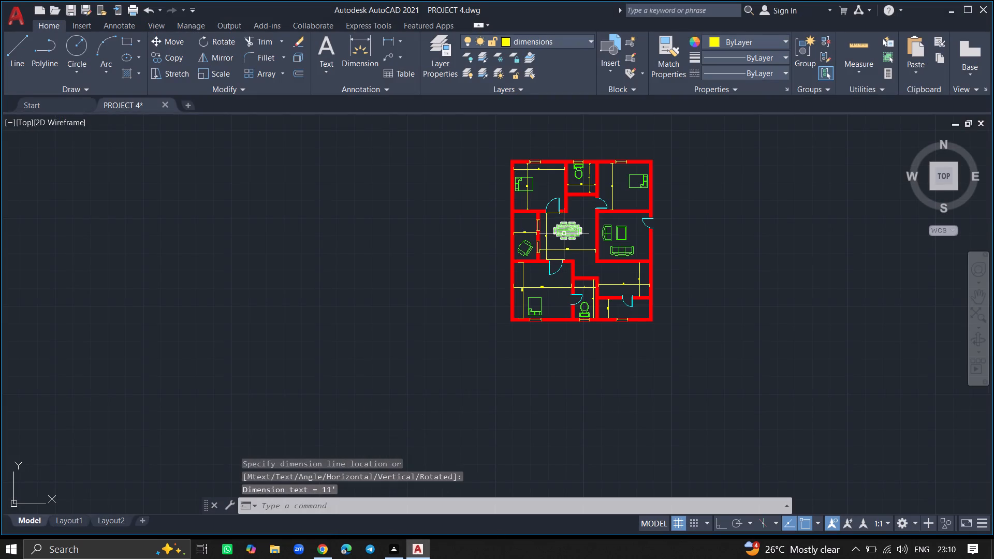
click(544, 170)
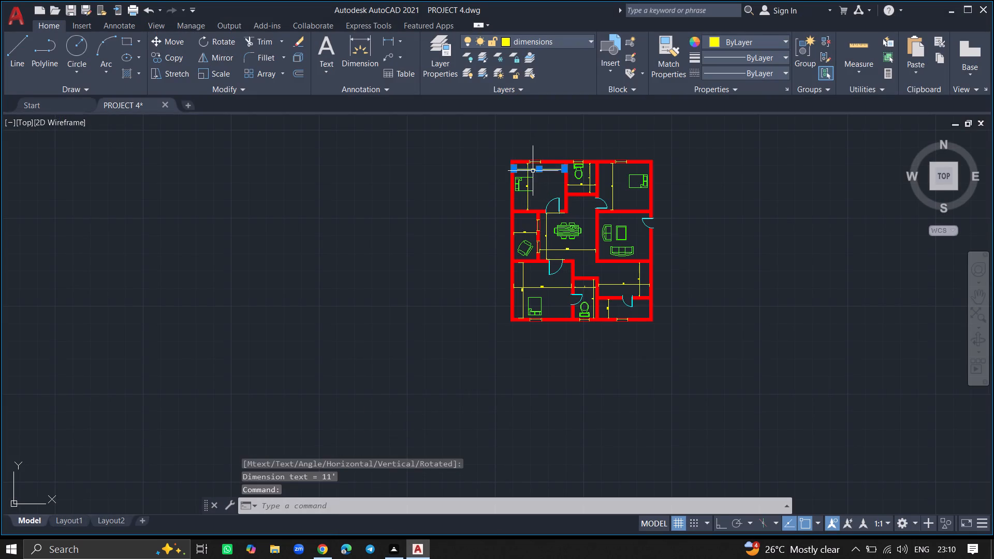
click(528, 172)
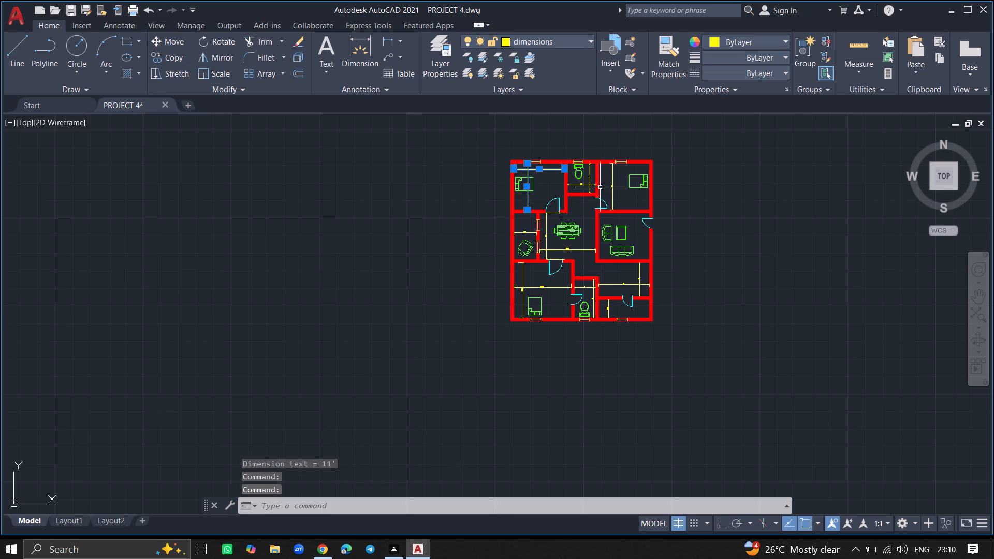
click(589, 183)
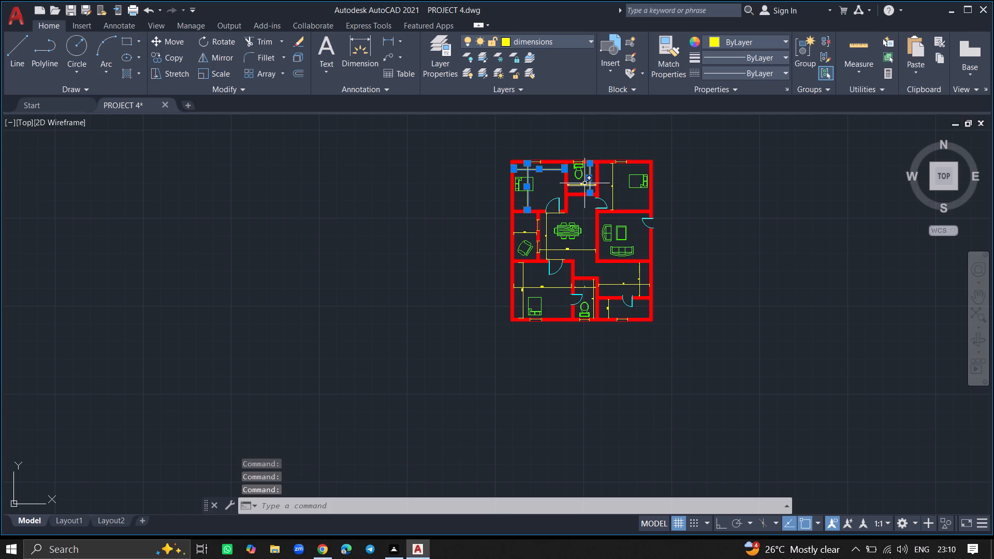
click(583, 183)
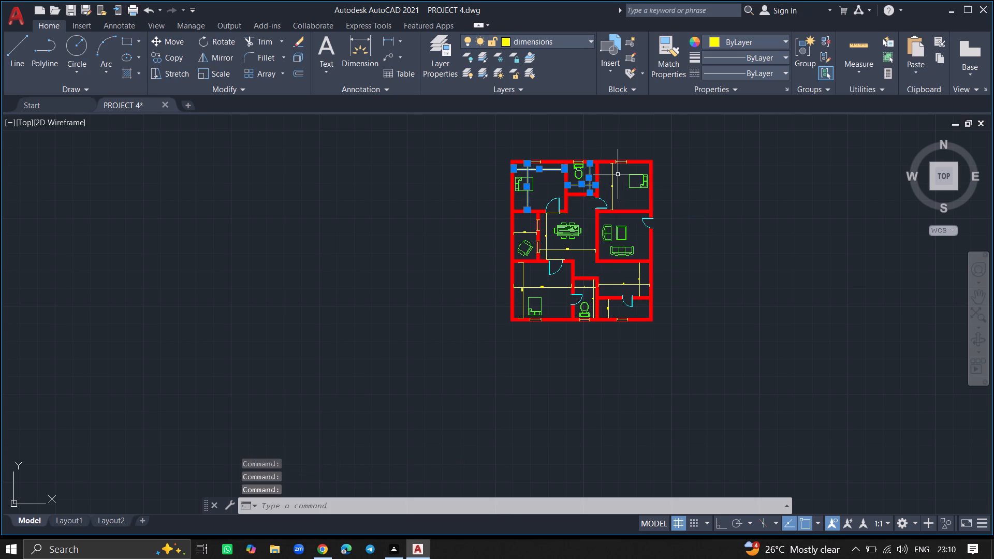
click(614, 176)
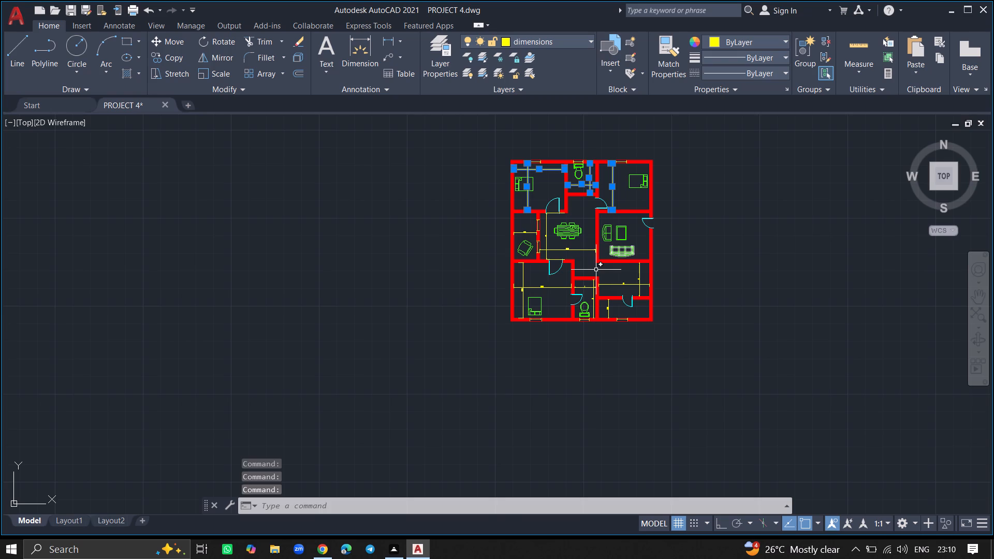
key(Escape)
Add a horizontal linear dimension across the northeast bedroom's inside width, north of the bed.
ctrl+scroll(622, 185, up, 3)
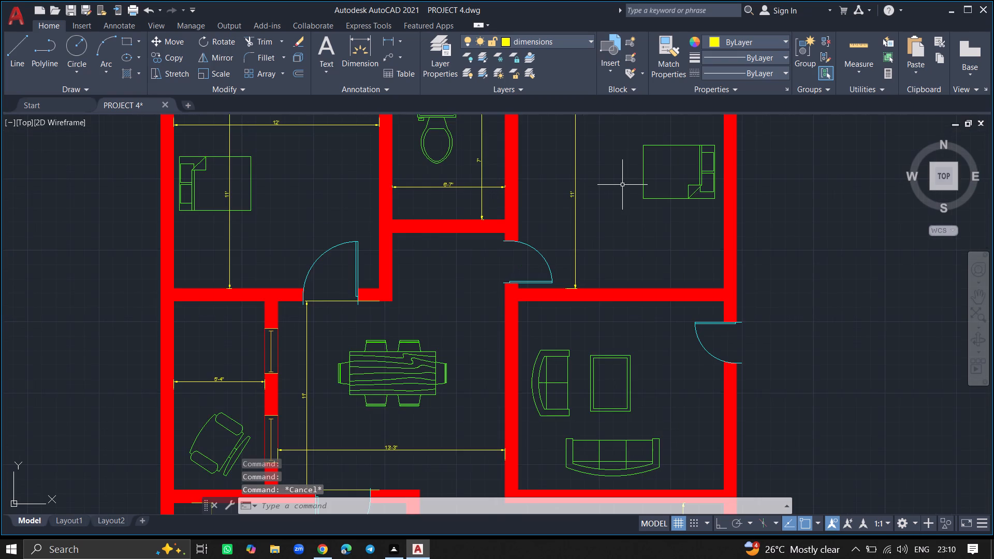
ctrl+scroll(622, 185, down, 1)
text(DIML)
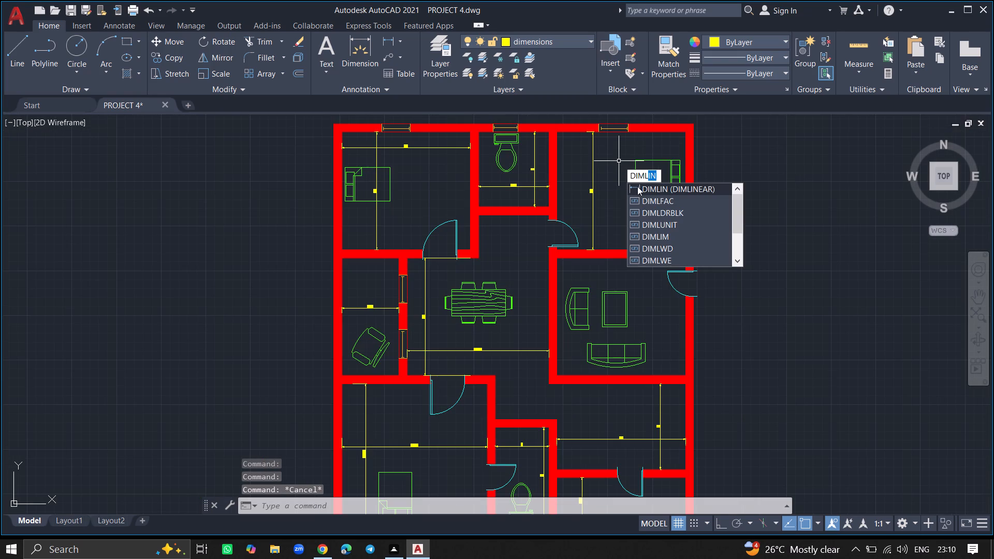
click(637, 186)
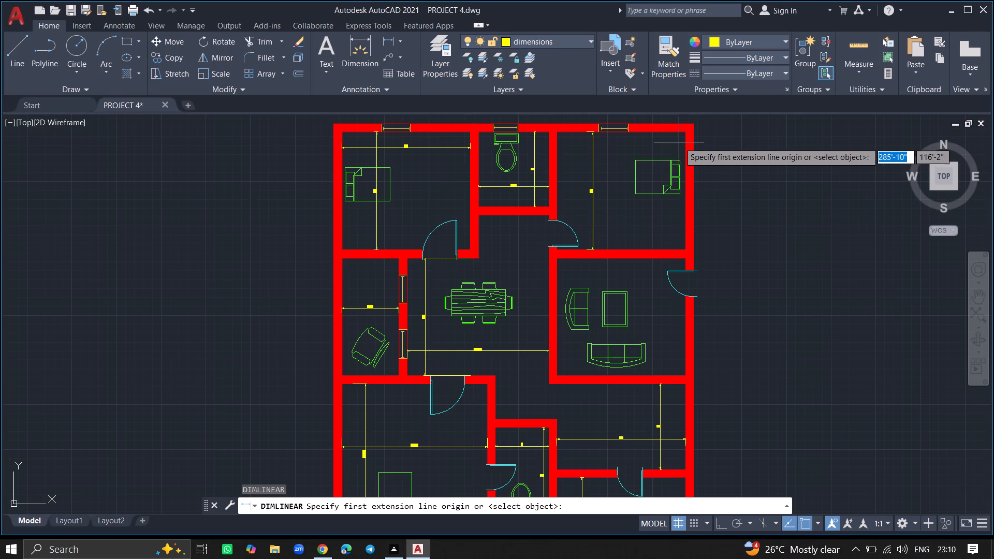
click(685, 142)
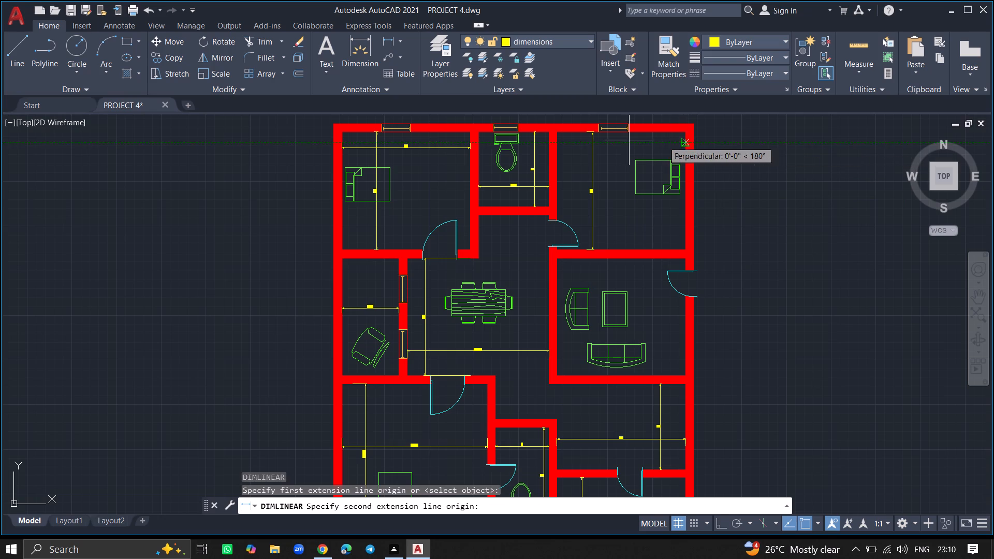
click(558, 142)
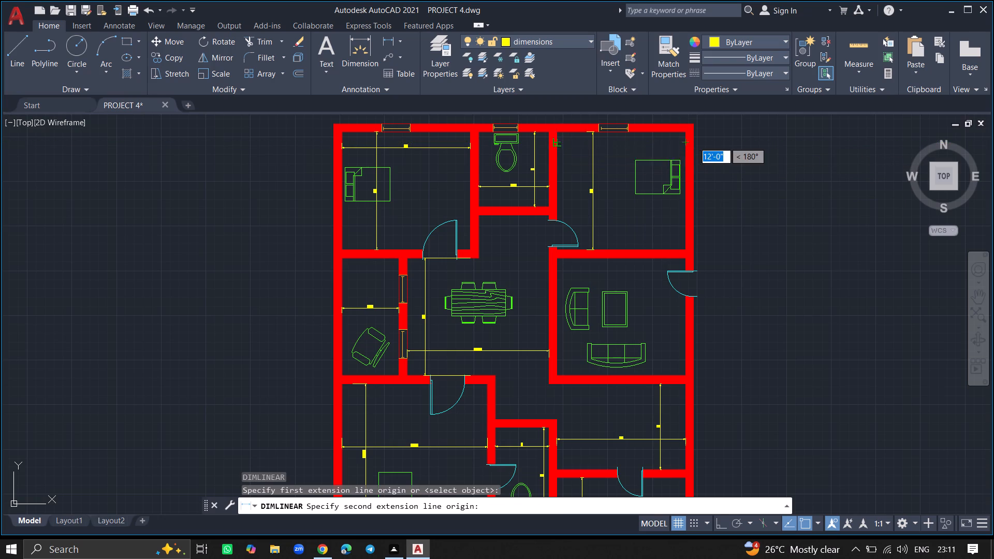
click(558, 148)
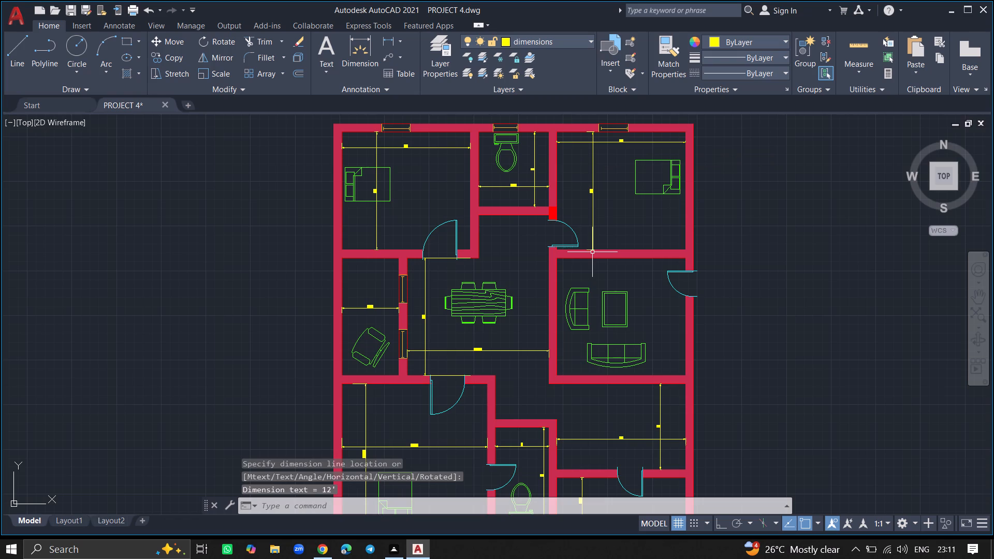
Add a vertical linear dimension between the north and south walls of the sofa room, east of the coffee table.
key(space)
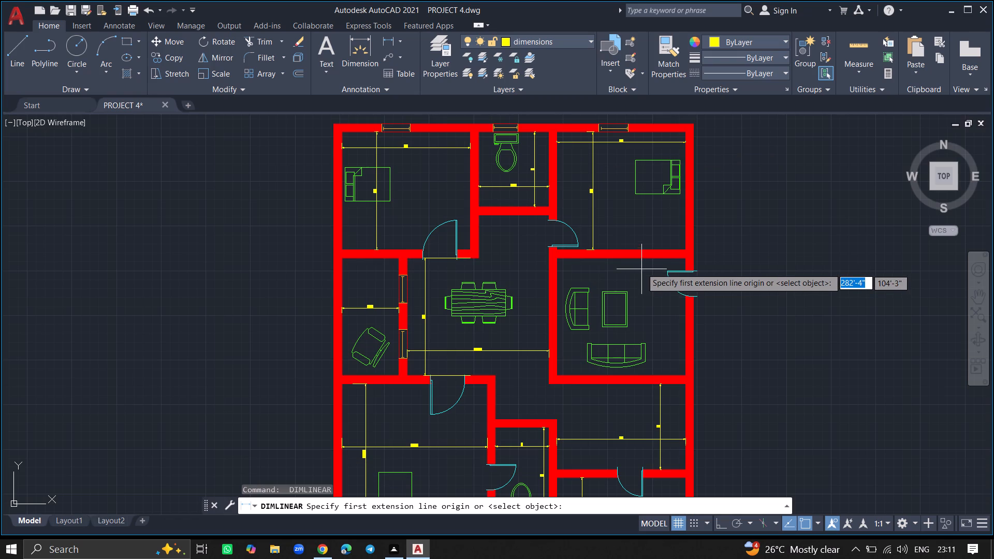
click(650, 260)
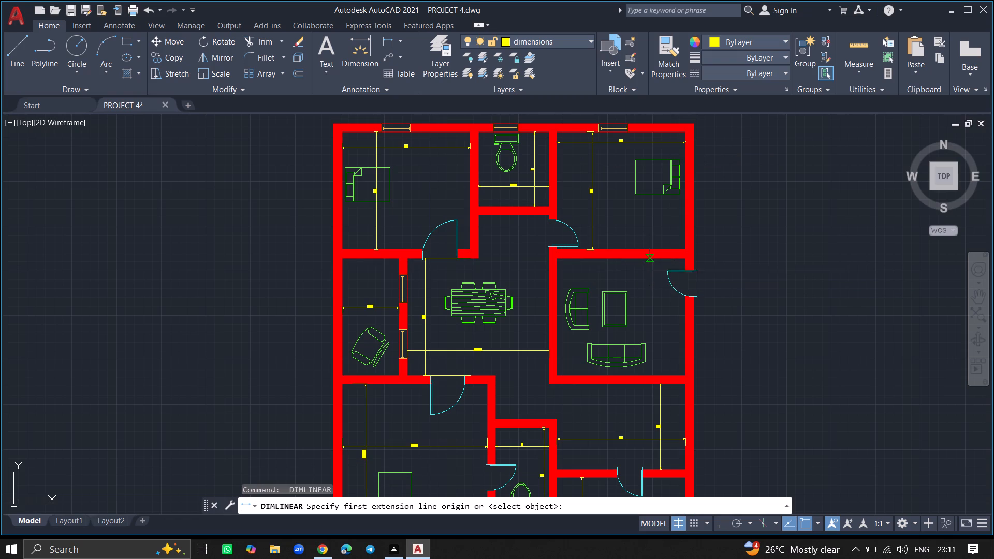
click(650, 375)
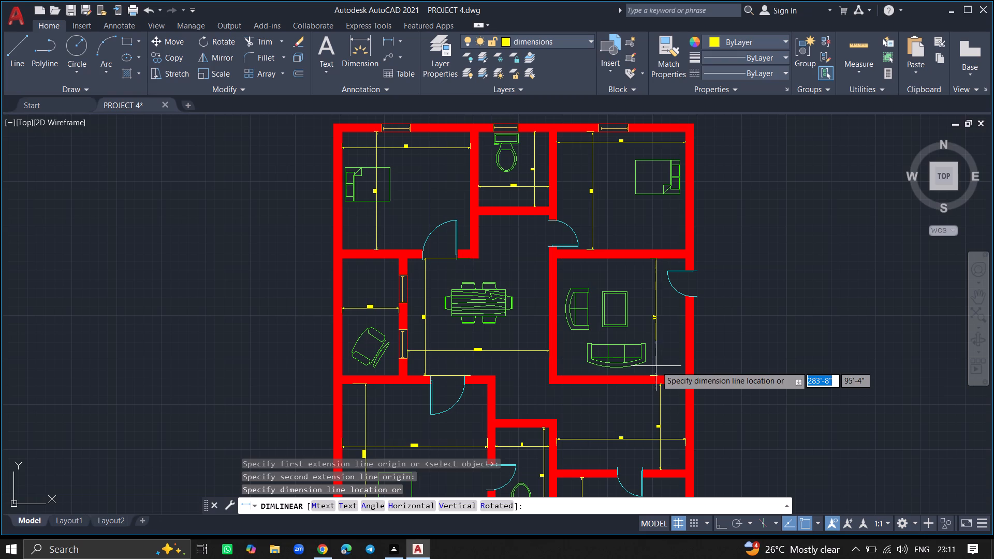
click(656, 366)
Add a horizontal linear dimension across the sofa room's inside width, just below its north wall.
key(space)
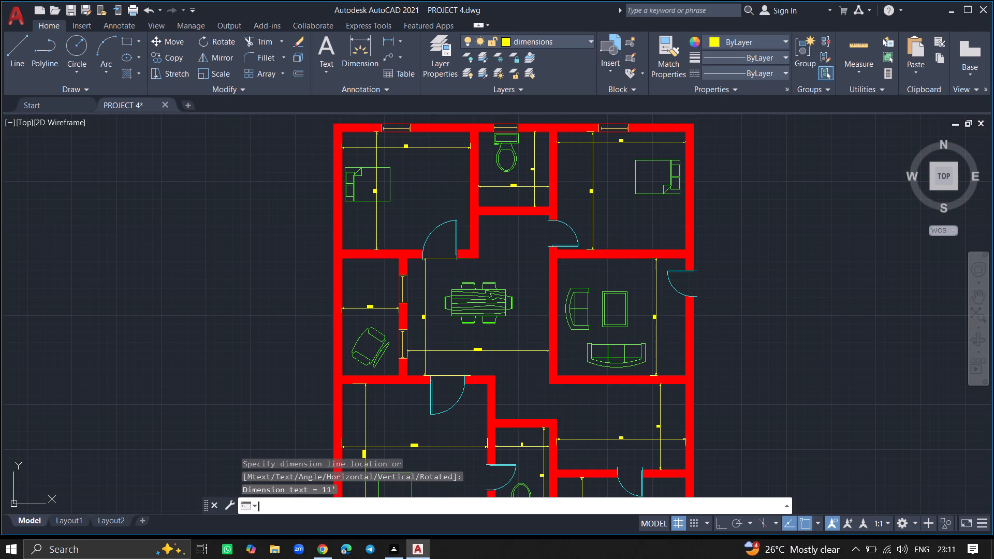
ctrl+scroll(614, 275, up, 7)
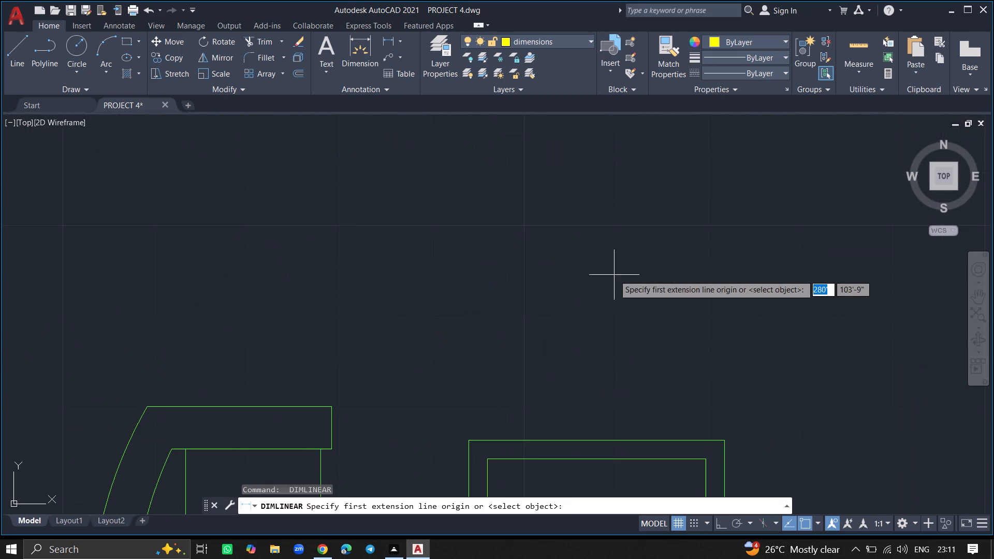
ctrl+scroll(614, 275, down, 6)
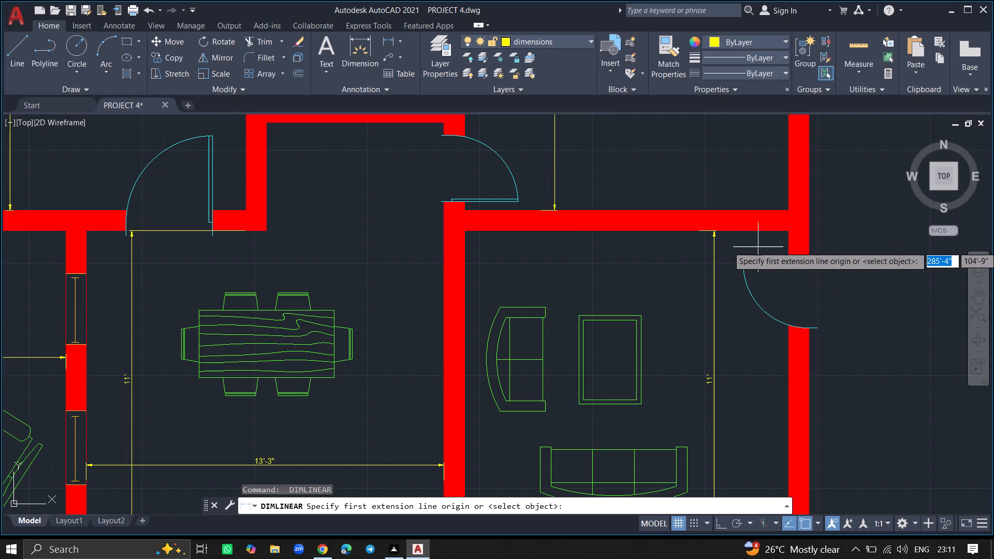
click(787, 245)
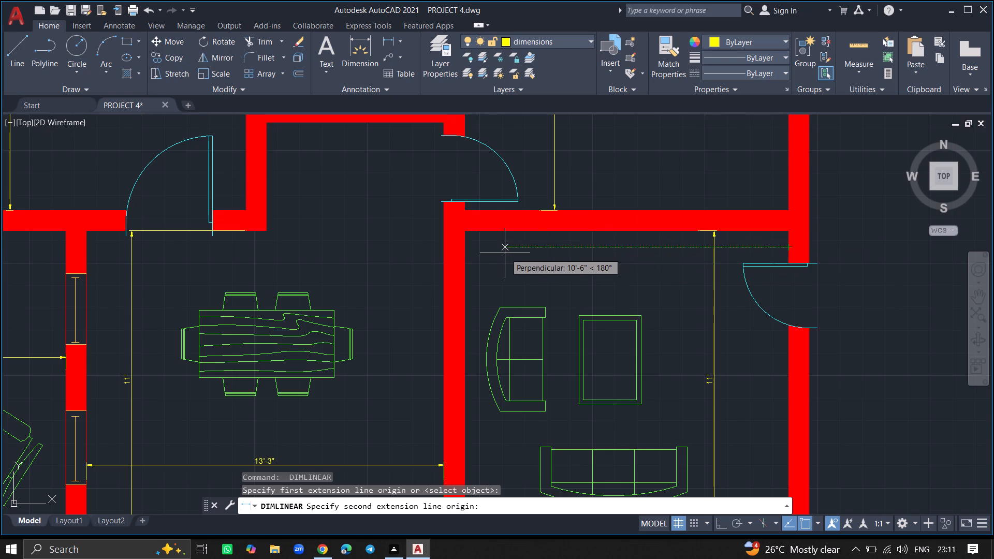
click(465, 249)
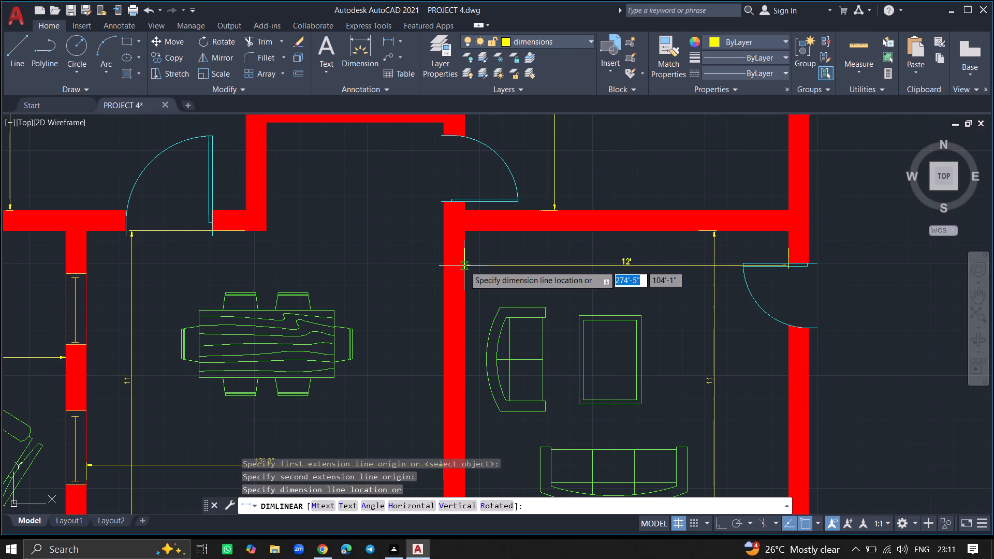
click(464, 266)
Modify the ISO-25 dimension style to a text height of 5" and set the style current.
ctrl+scroll(503, 260, down, 3)
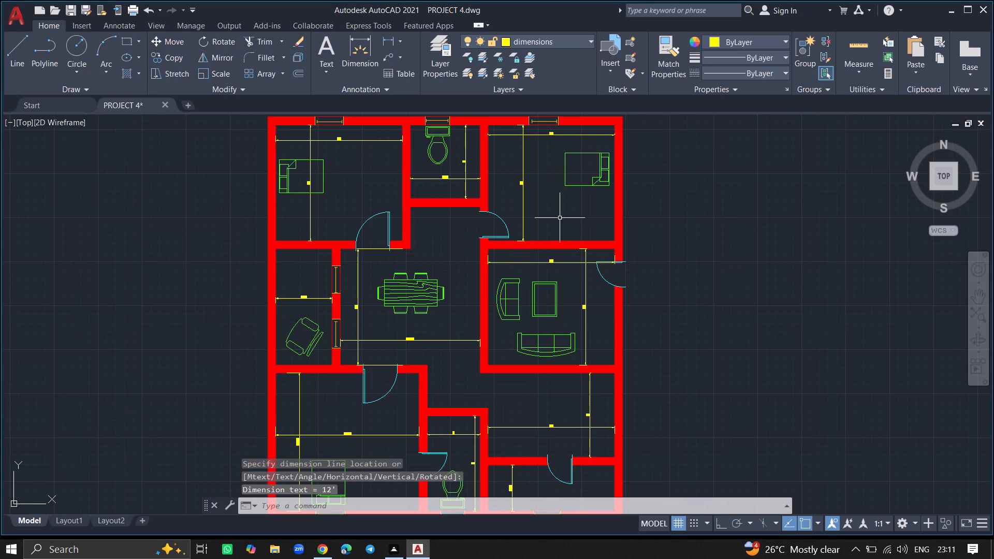
ctrl+scroll(563, 216, down, 2)
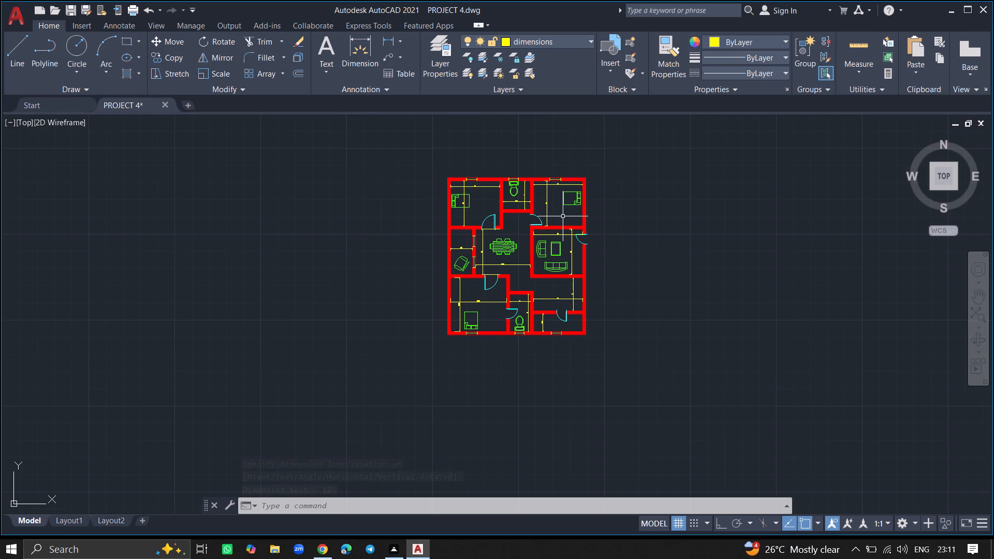
click(612, 162)
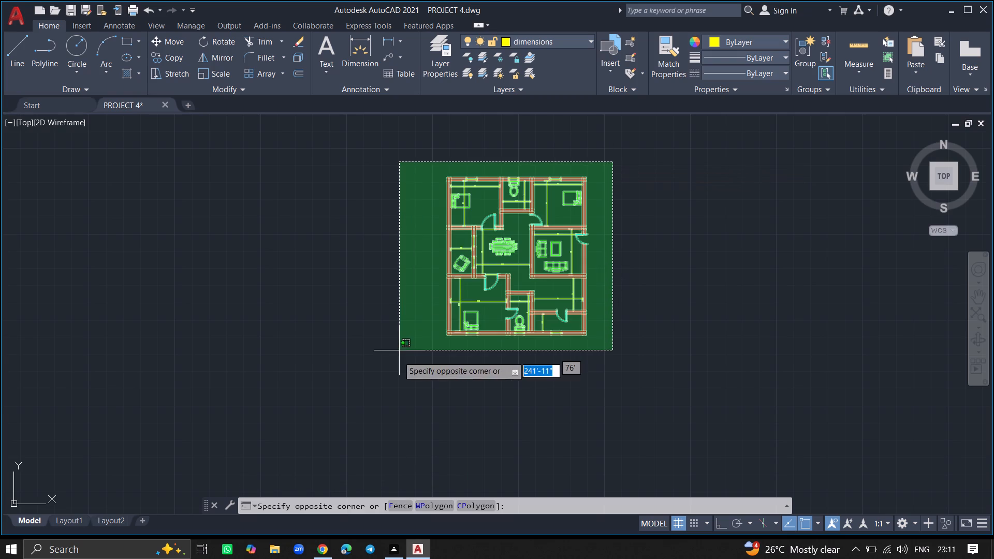
click(391, 363)
key(d)
key(Return)
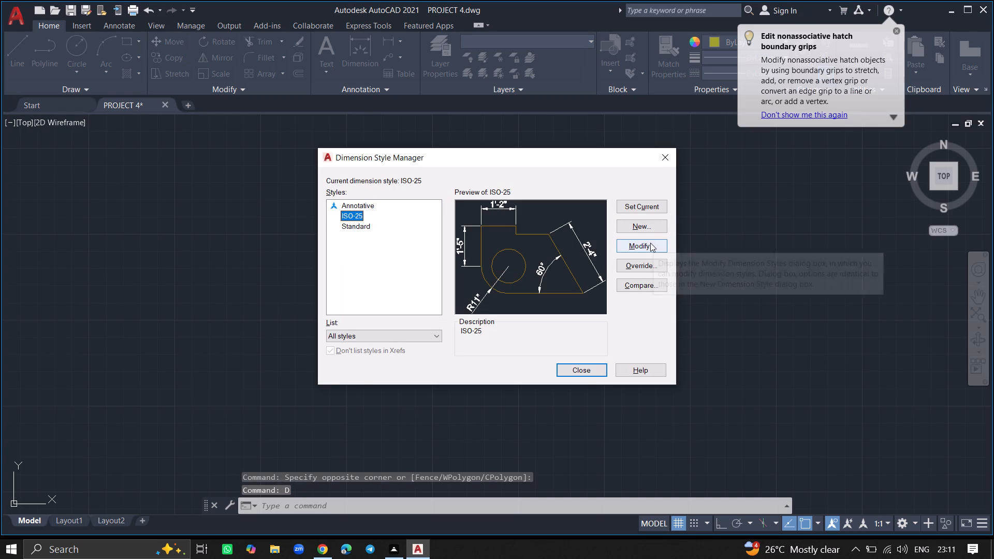
click(650, 243)
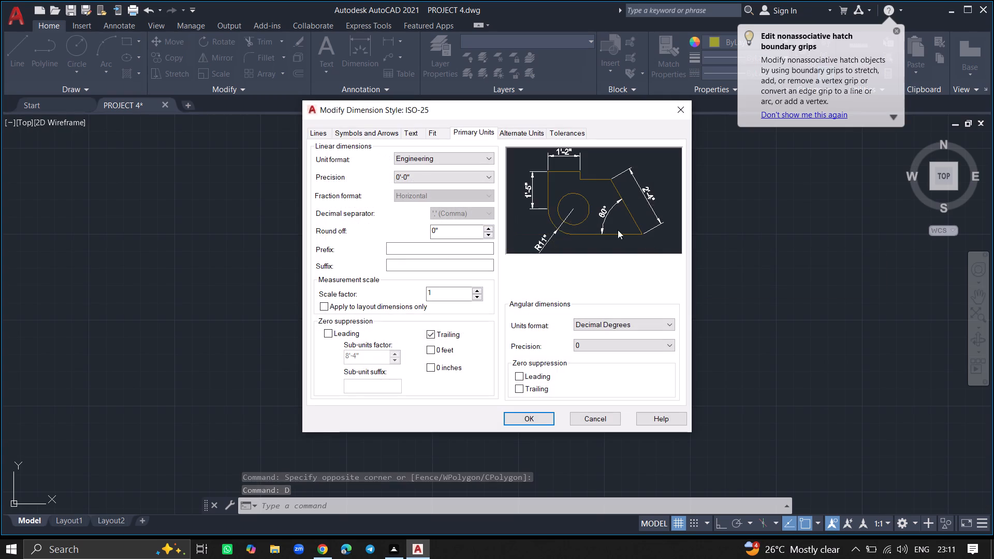
click(412, 134)
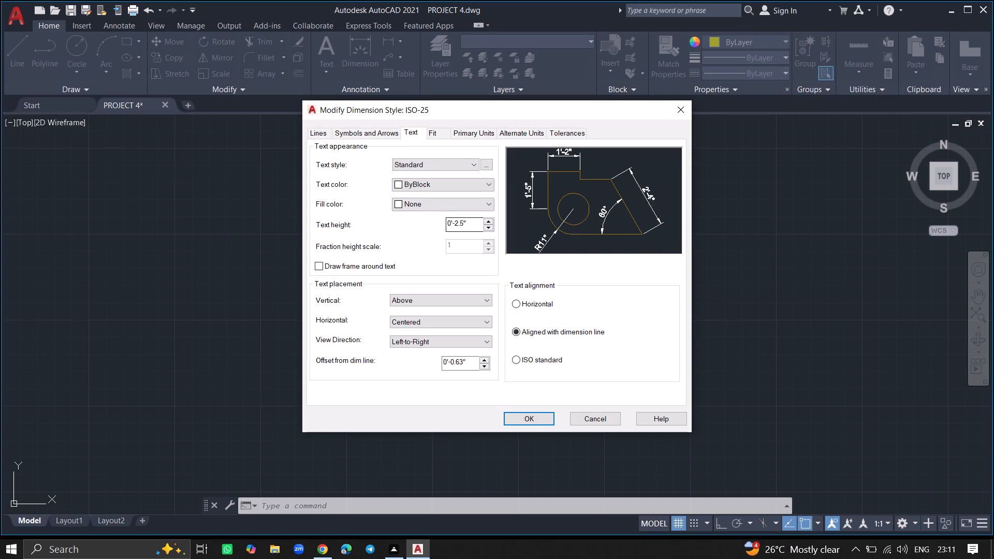
click(474, 225)
key(BackSpace)
key(BackSpace)
key(BackSpace)
key(BackSpace)
key(BackSpace)
key(BackSpace)
key(BackSpace)
key(BackSpace)
key(BackSpace)
key(BackSpace)
key(BackSpace)
key(5)
key(shift+quotedbl)
click(520, 422)
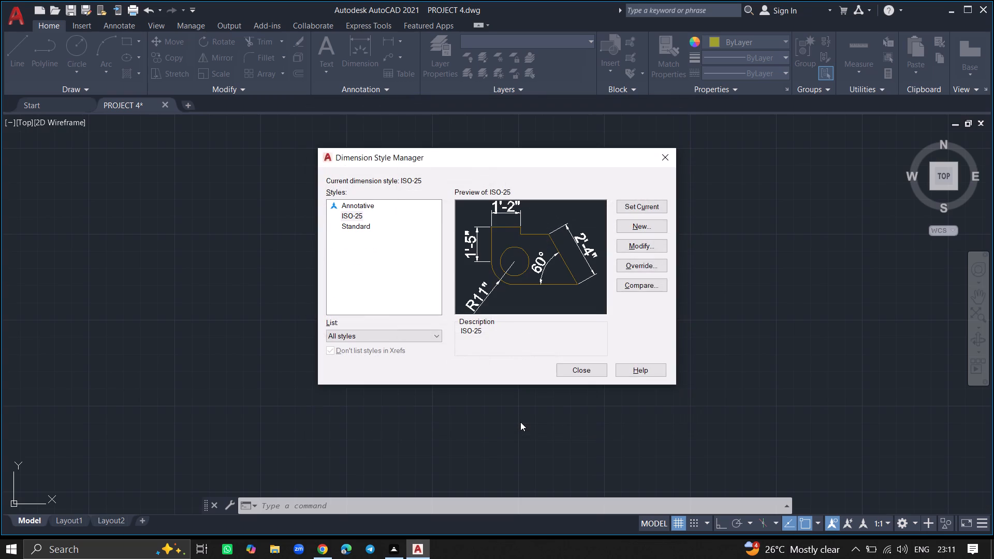
click(655, 203)
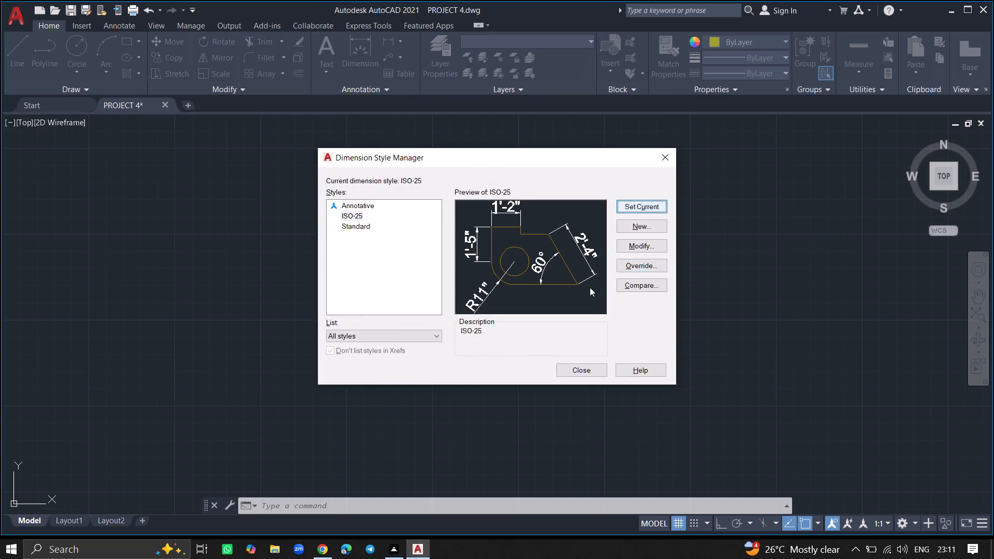
click(573, 371)
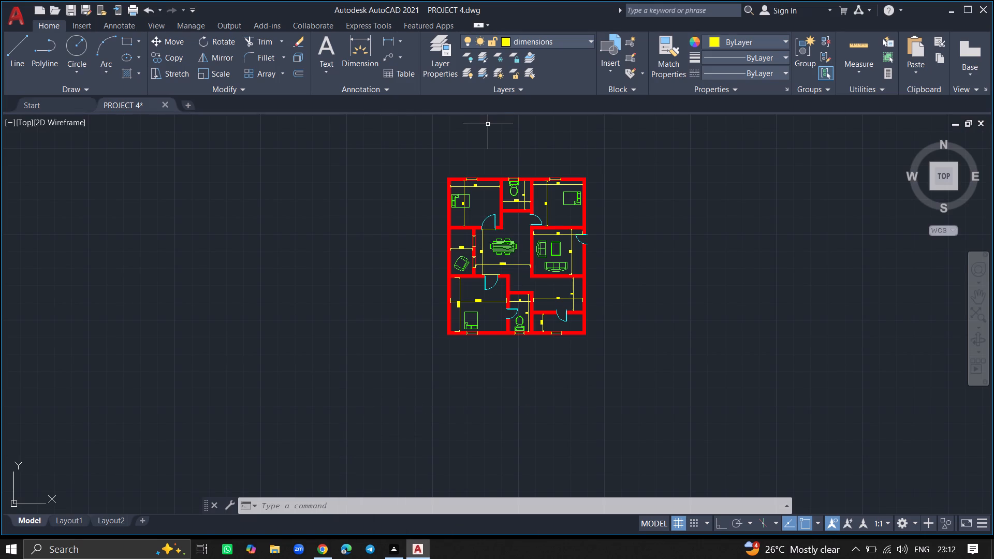
Make the text layer the current layer.
click(441, 60)
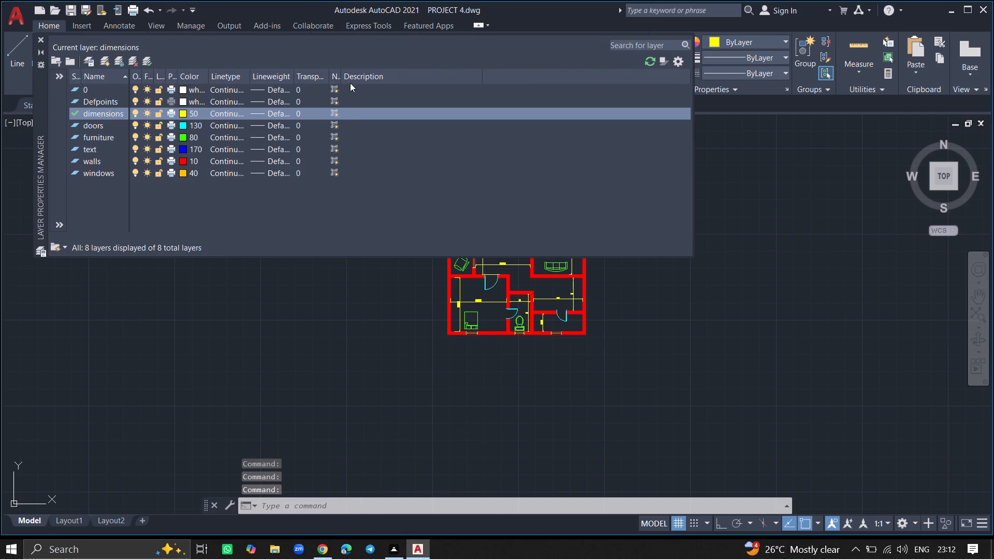
double_click(106, 143)
double_click(106, 146)
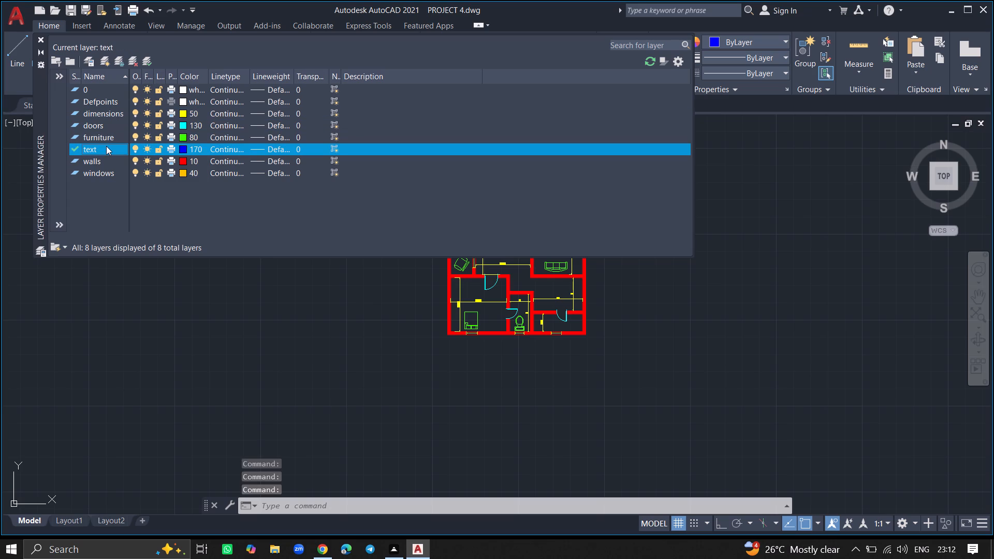
Add a multiline text label reading BEDROOM and 12' 0" X 11' 0" in the northwest bedroom, east of the bed.
click(41, 38)
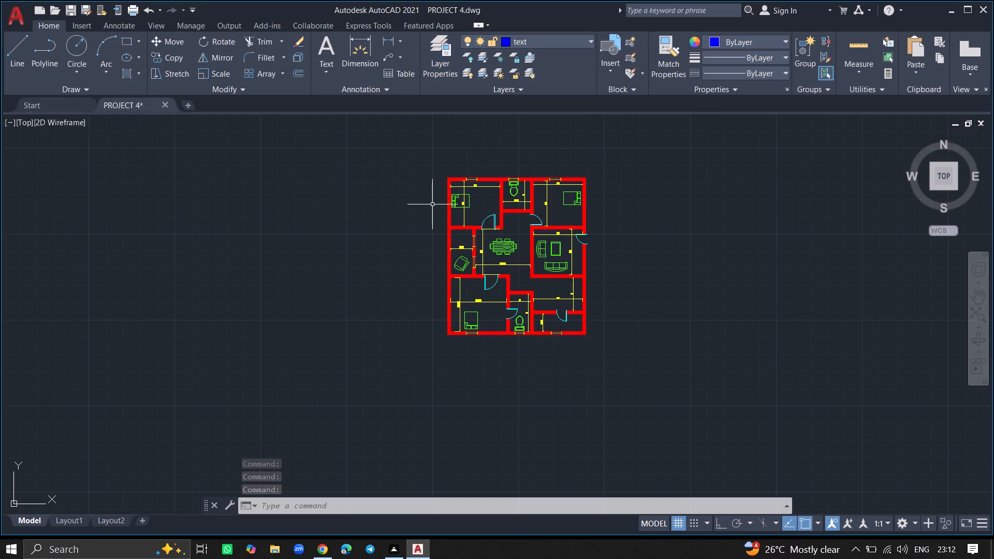
ctrl+scroll(481, 211, up, 6)
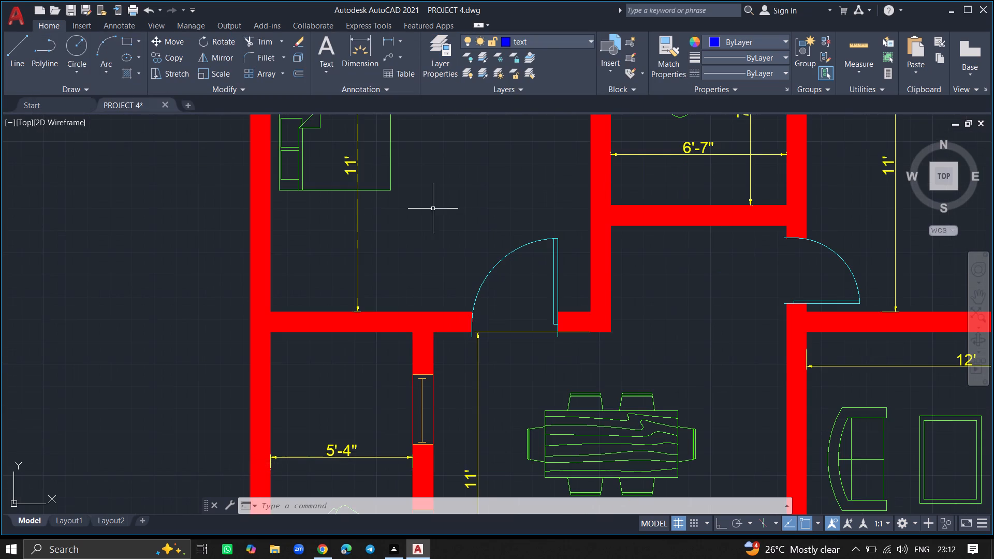
text(MTEXT)
key(Return)
ctrl+scroll(444, 211, down, 4)
ctrl+scroll(444, 211, up, 2)
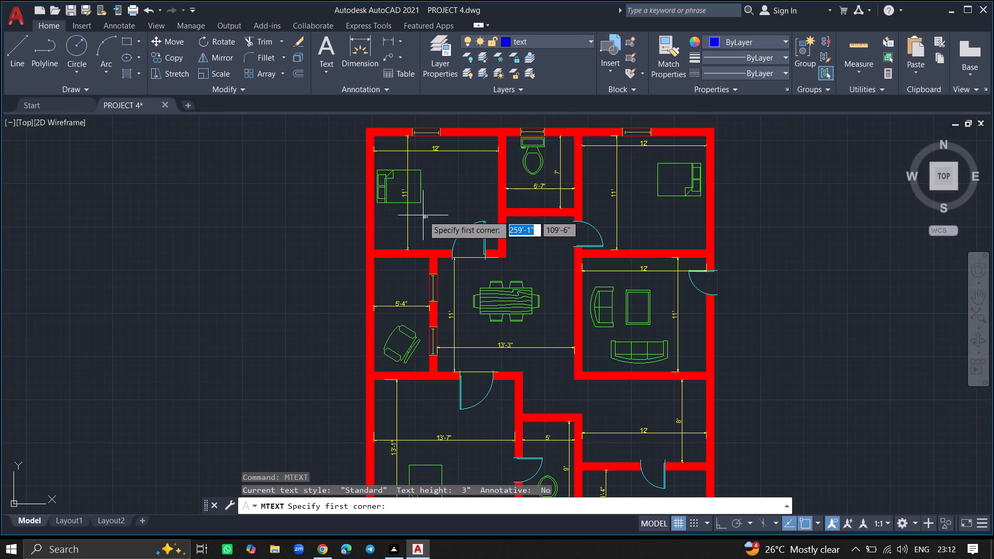
click(428, 175)
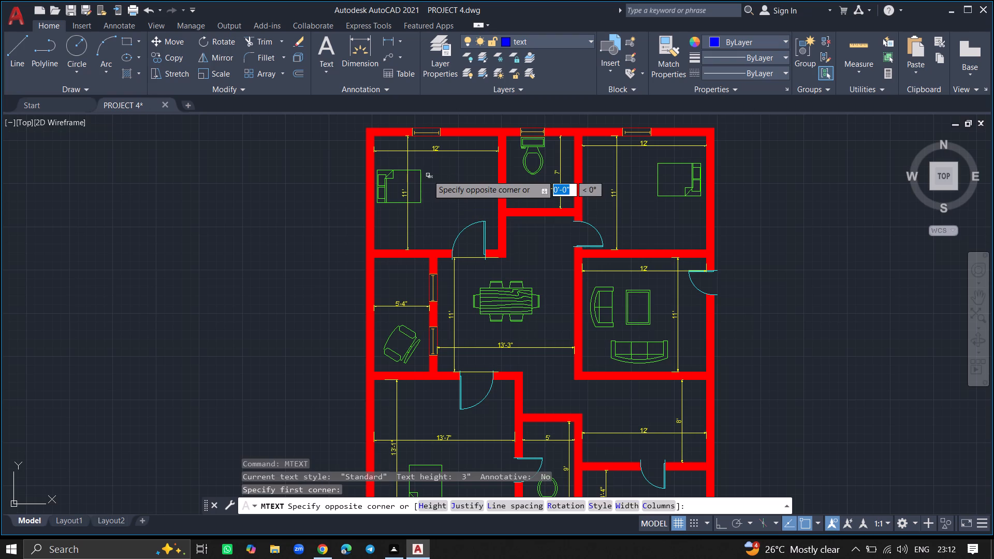
click(492, 190)
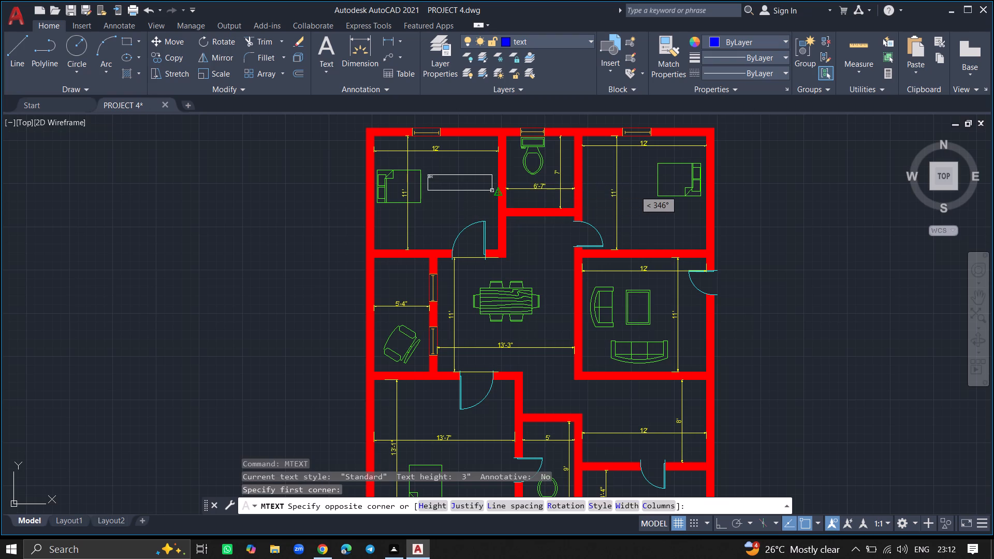
text(BED)
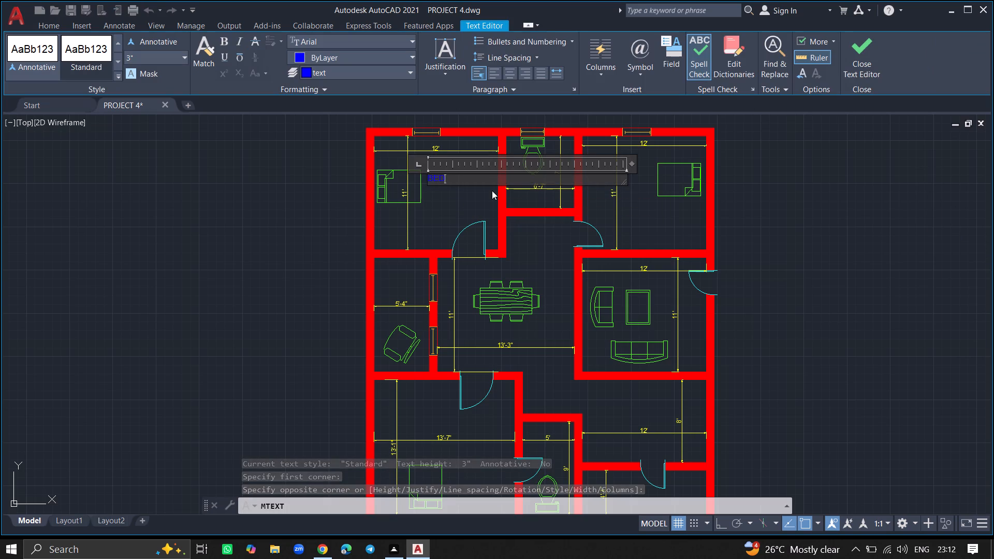
text(ROOM)
key(space)
key(Return)
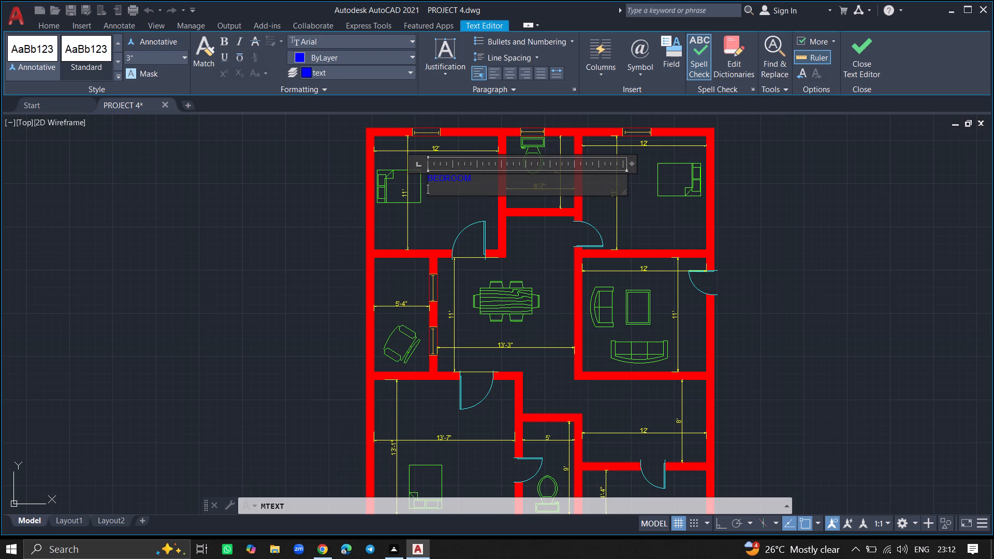
text(12')
key(space)
text(0" X)
key(space)
text(11' 0)
key(shift+quotedbl)
click(451, 228)
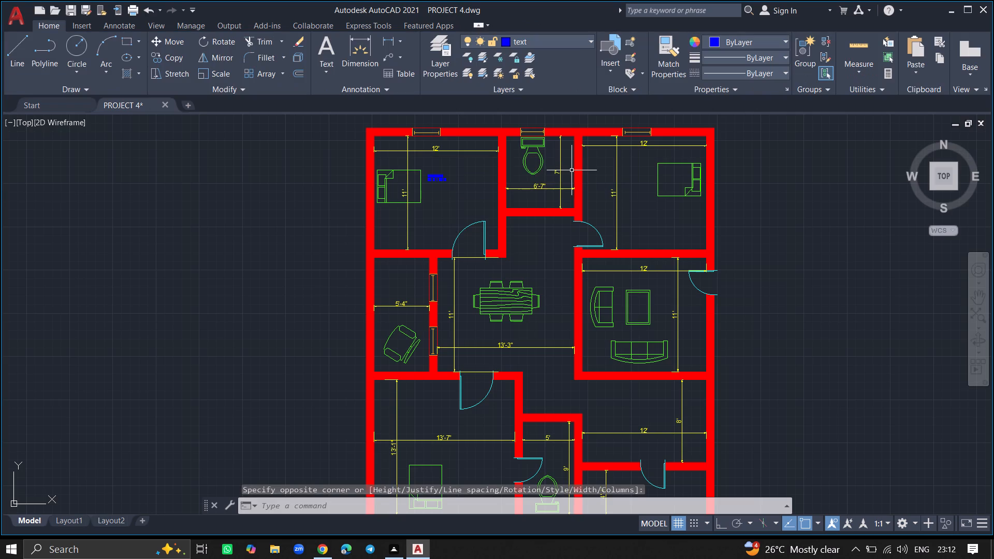
Add a multiline text label reading TOILET and 6' 7" X 7' in the north toilet, below its width dimension.
ctrl+scroll(549, 180, up, 4)
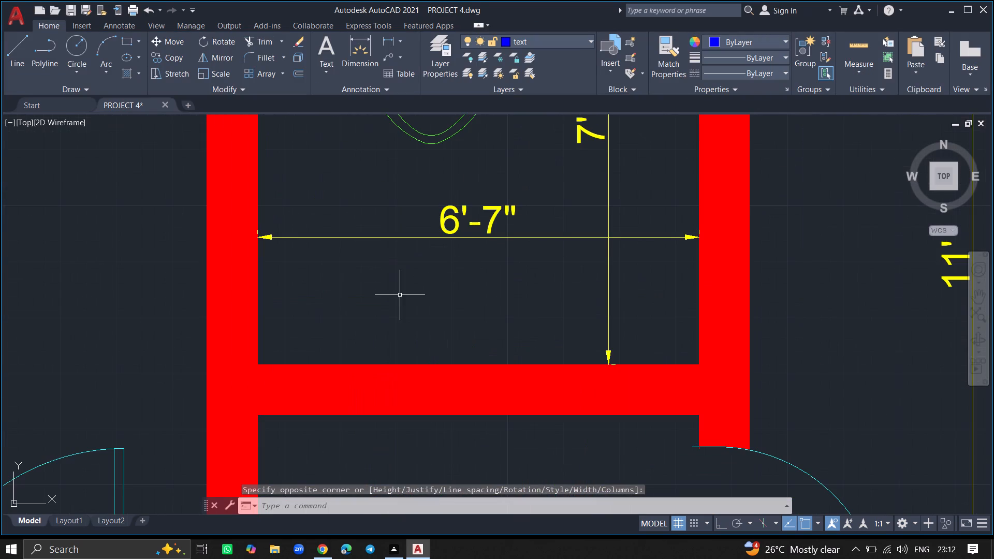
text(MTEXT)
key(Return)
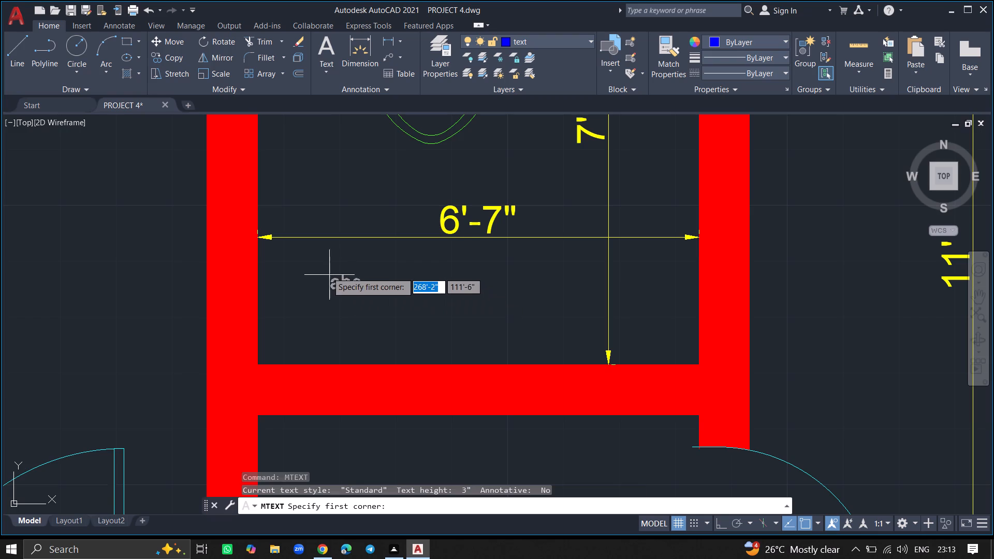
click(300, 264)
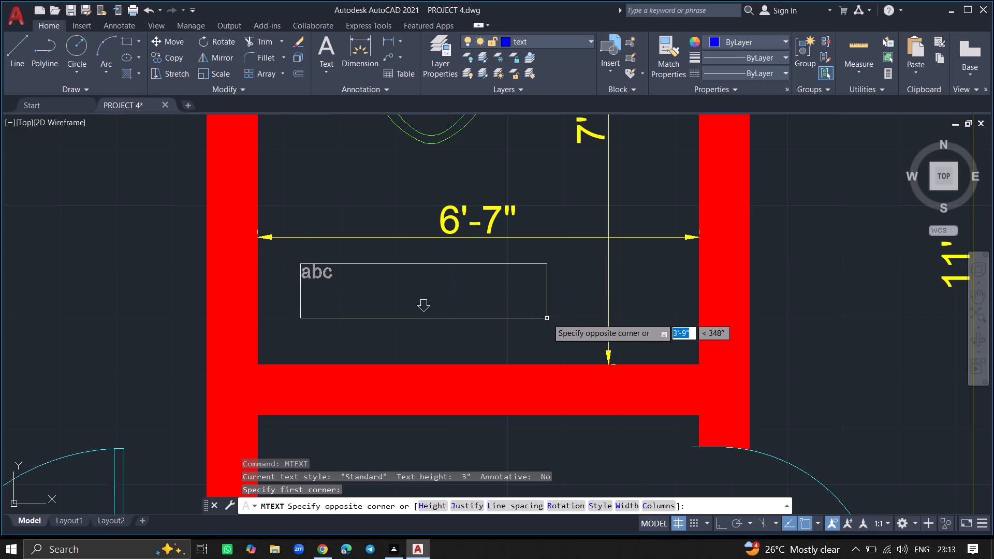
click(584, 329)
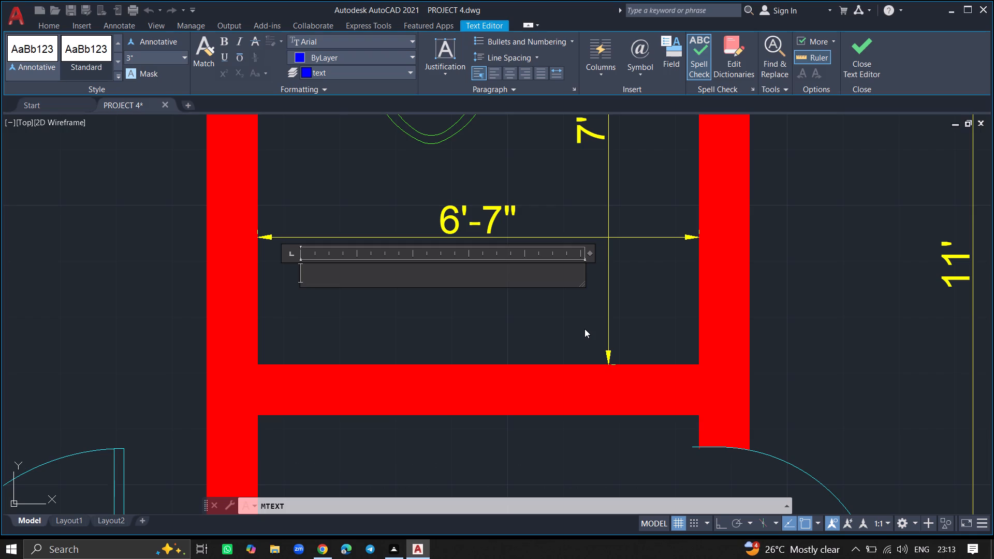
text(TOIL)
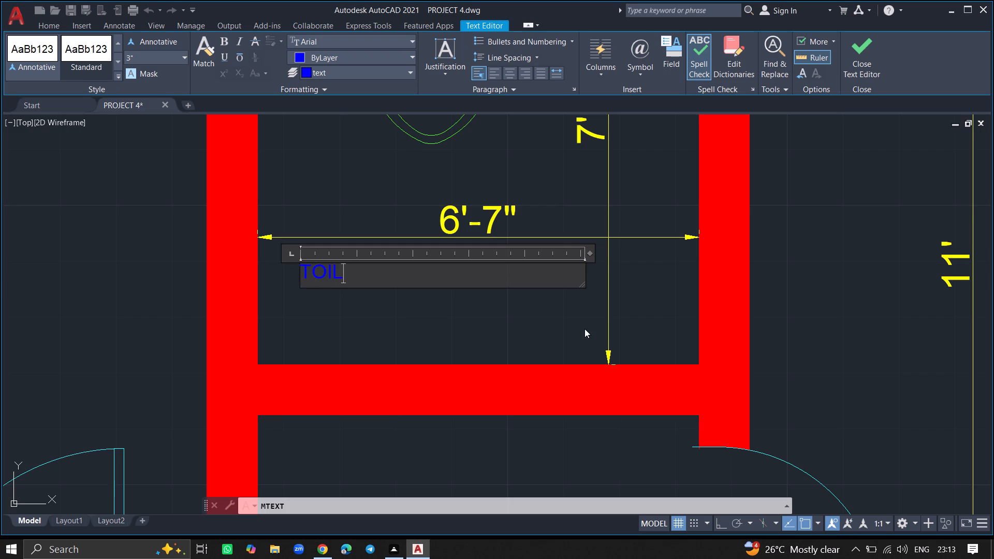
text(ET)
key(space)
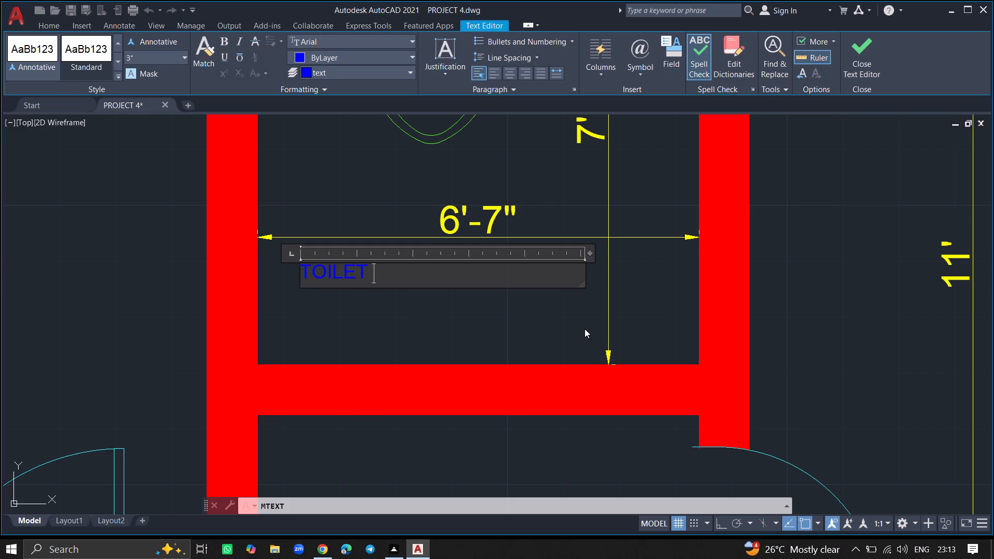
key(Return)
text(6' 7")
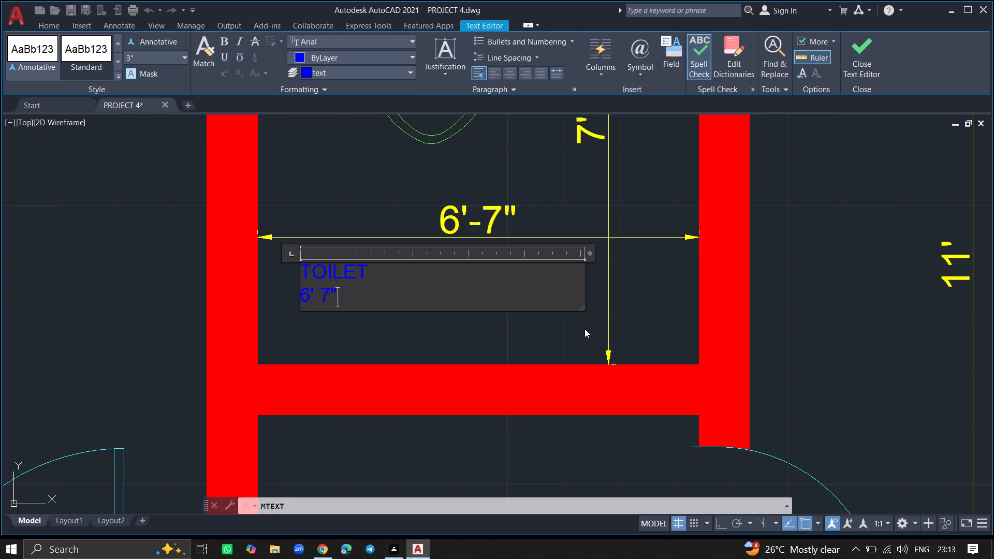
key(space)
text(X)
key(space)
key(7)
key(apostrophe)
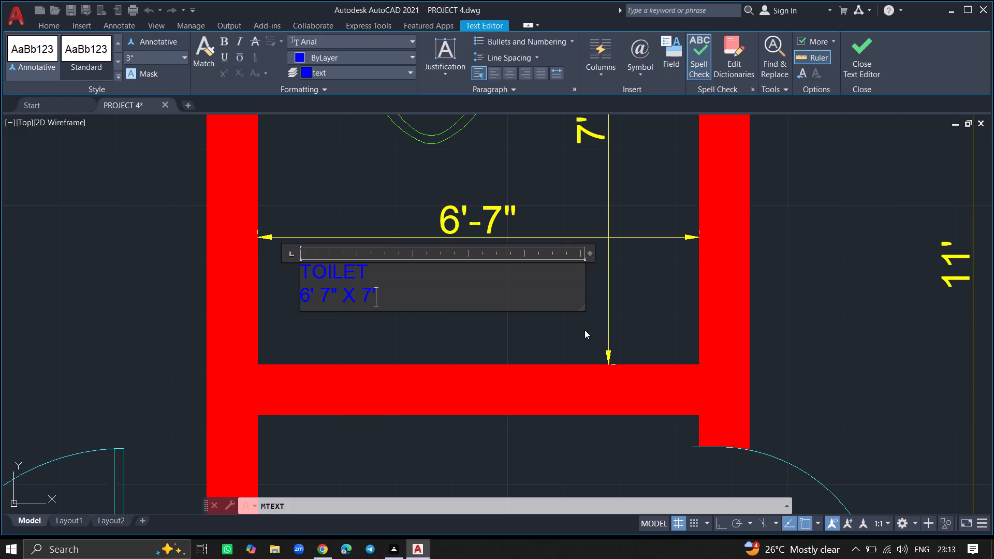
click(578, 336)
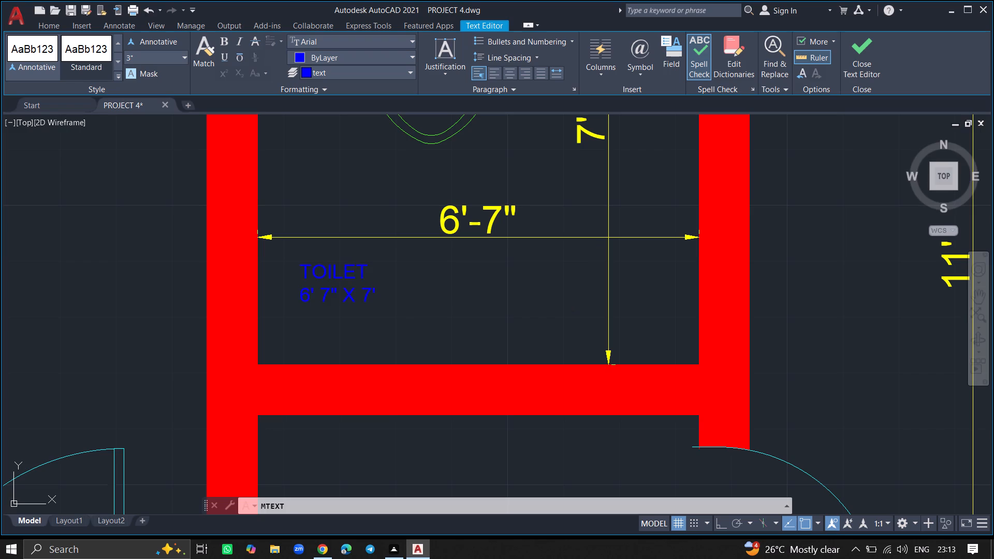
Add a multiline text label reading BEDROOM and 12' X 11' in the northeast bedroom, south of the bed.
ctrl+scroll(399, 292, down, 5)
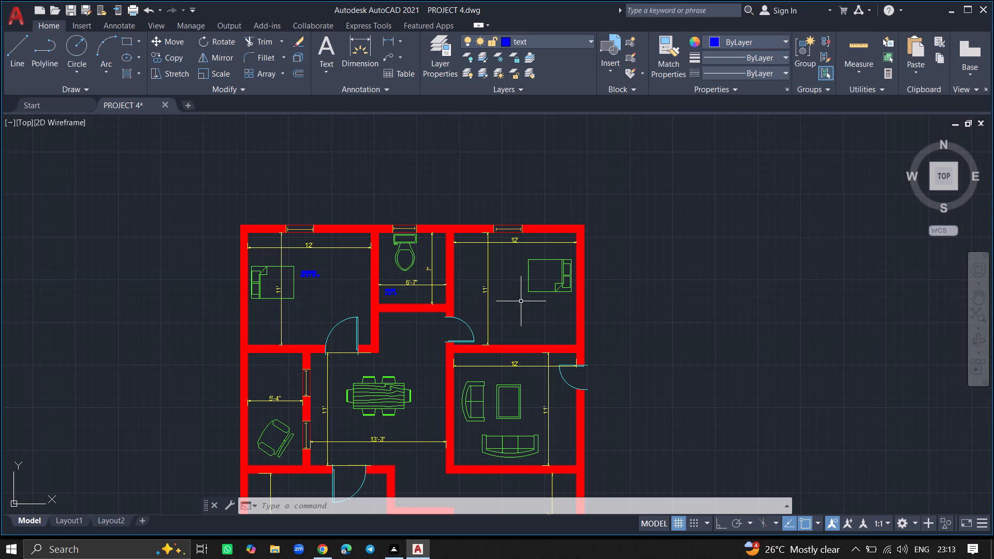
ctrl+scroll(521, 320, up, 5)
text(MTEXT)
key(Return)
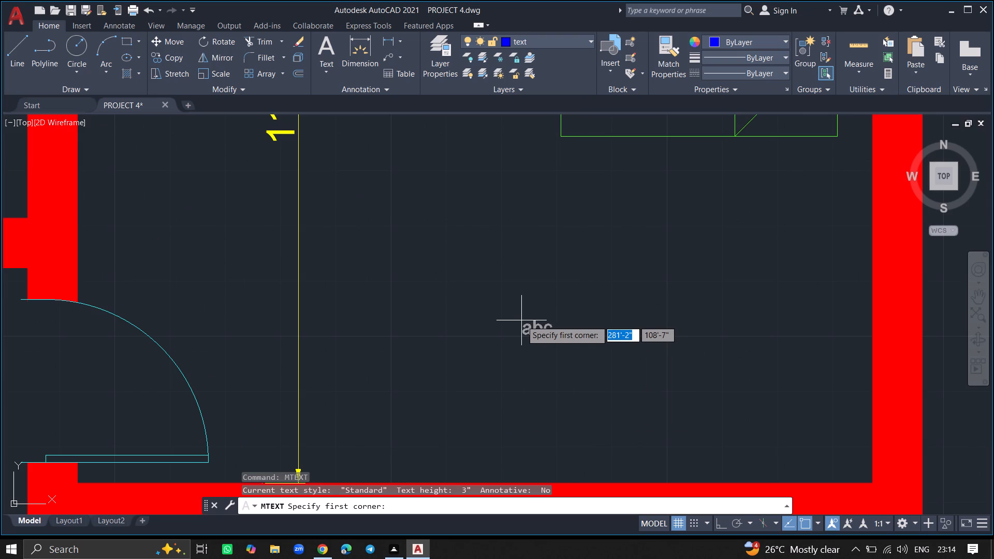
click(452, 286)
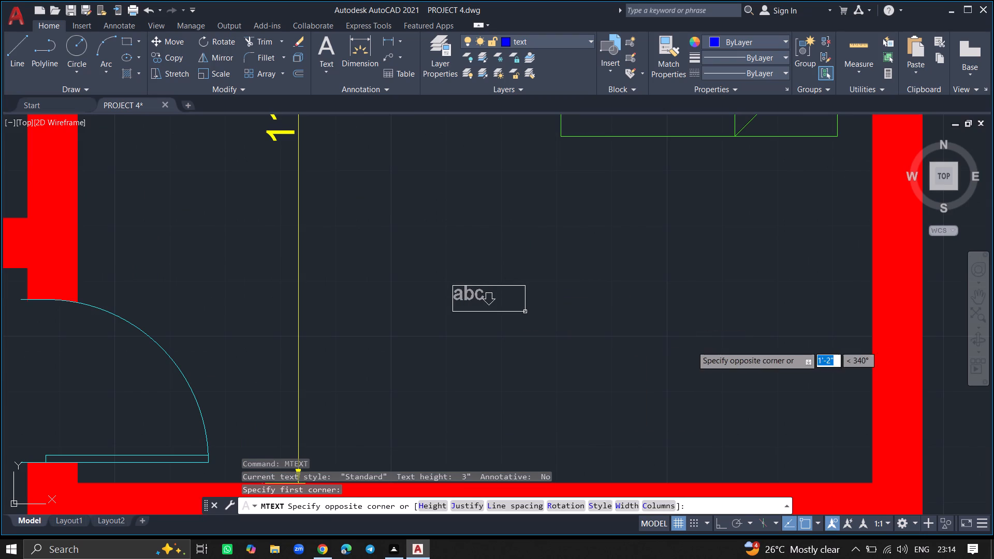
click(764, 340)
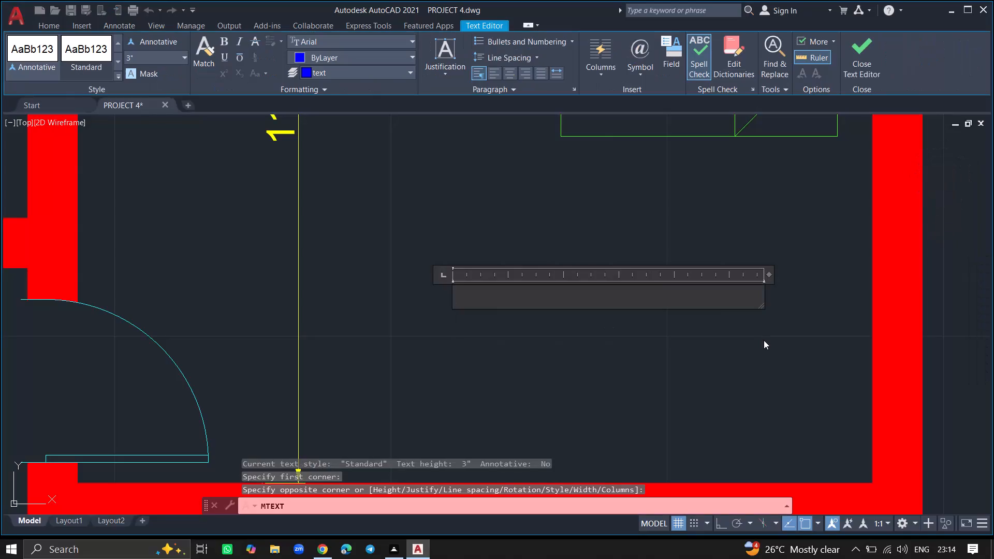
text(BEDROOM)
key(space)
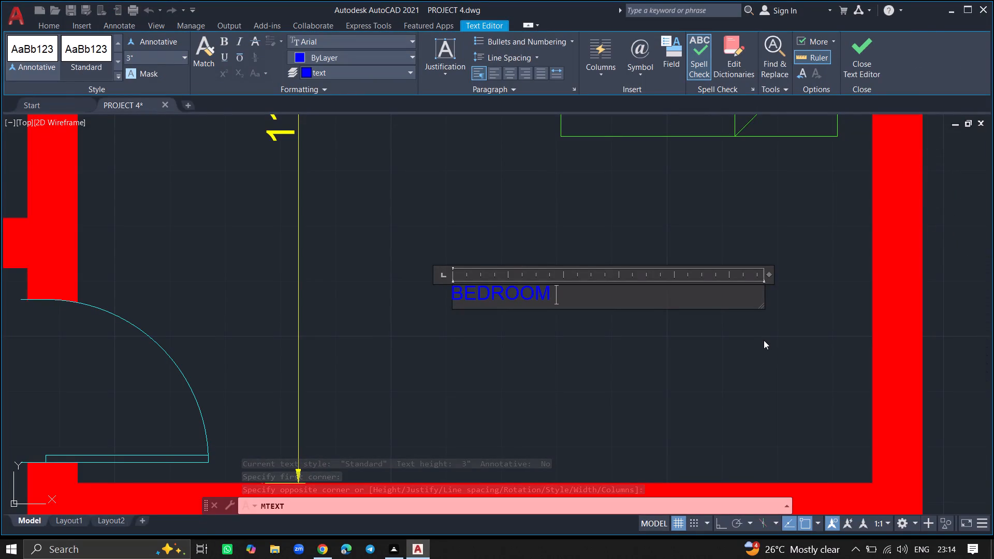
key(Return)
ctrl+scroll(764, 340, down, 3)
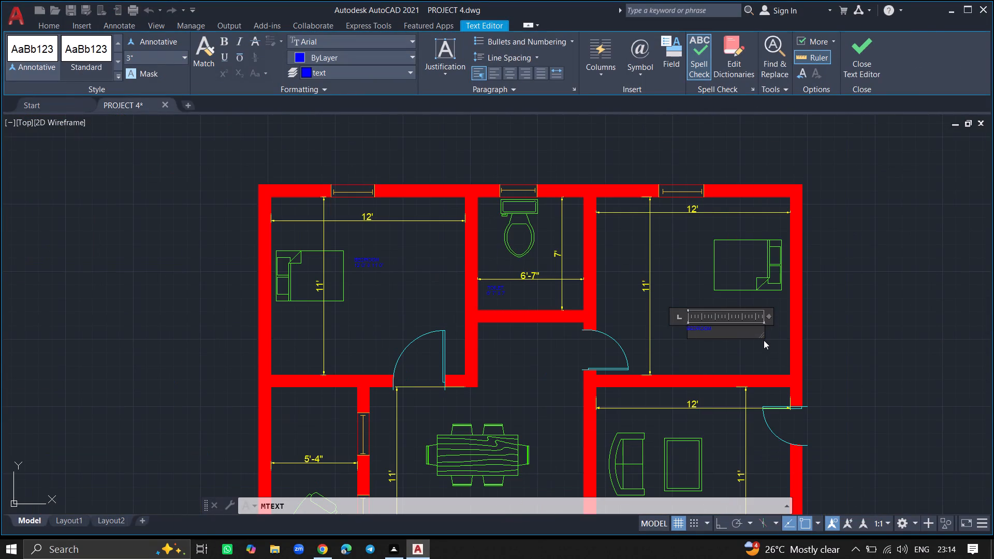
ctrl+scroll(764, 340, up, 4)
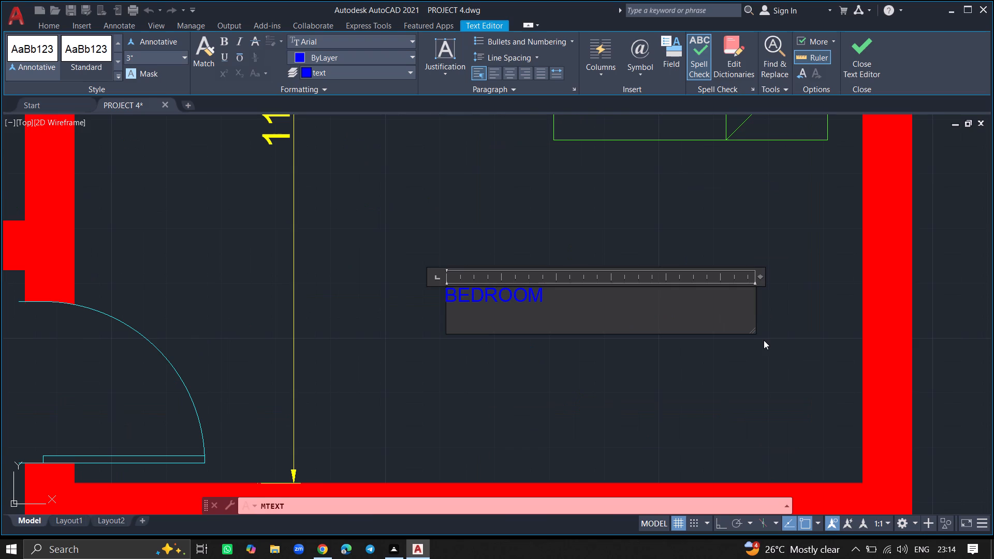
text(12)
text(')
key(space)
text(X 11')
click(725, 400)
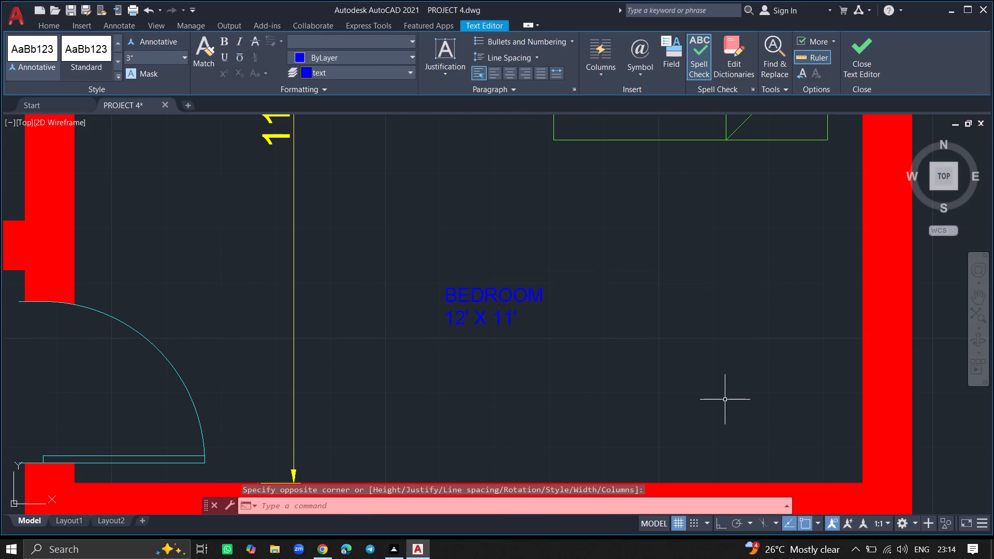
Add a multiline text label reading BALCONY in the narrow west room, above its 5'-4" width dimension.
ctrl+scroll(725, 400, down, 2)
ctrl+scroll(695, 353, down, 3)
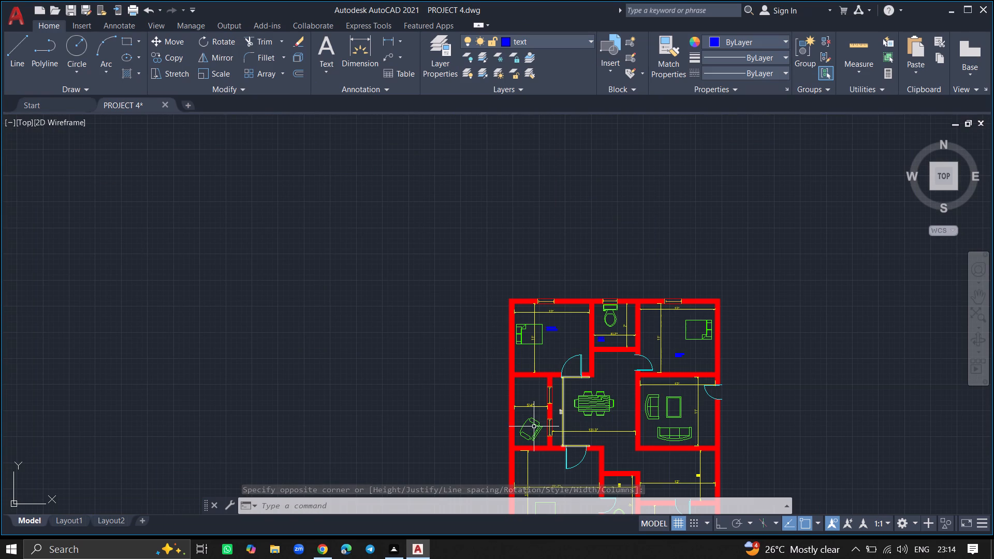
ctrl+scroll(523, 410, up, 4)
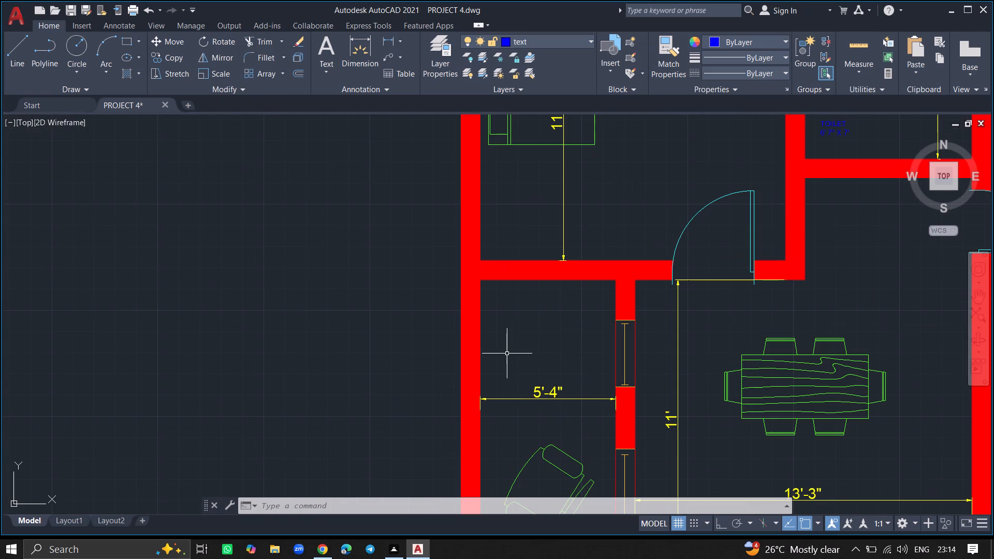
text(MTEXT)
key(Return)
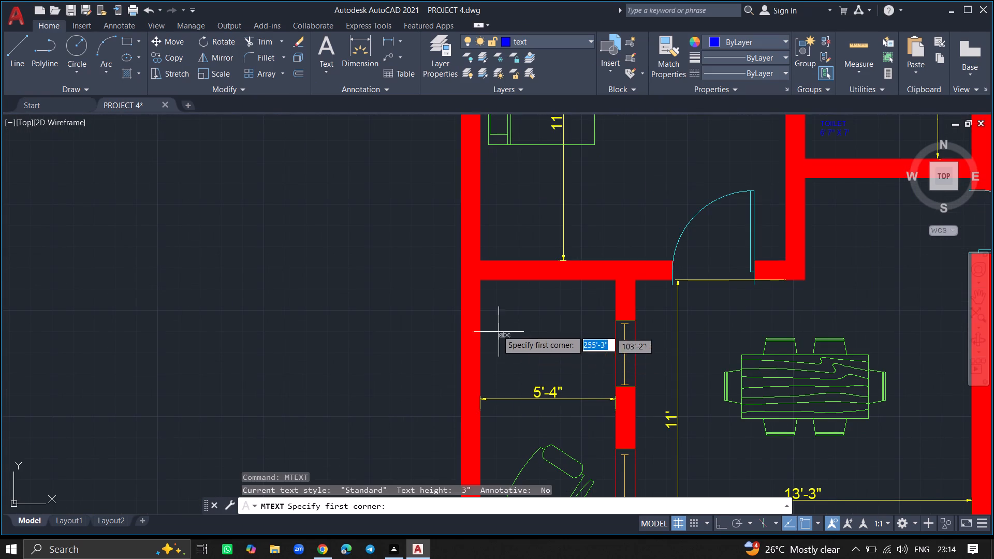
click(491, 328)
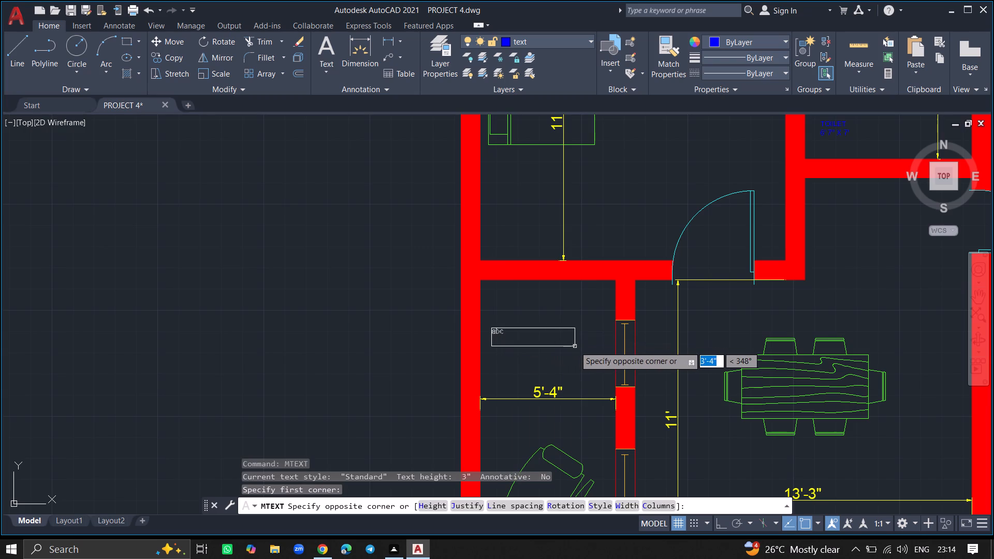
click(586, 346)
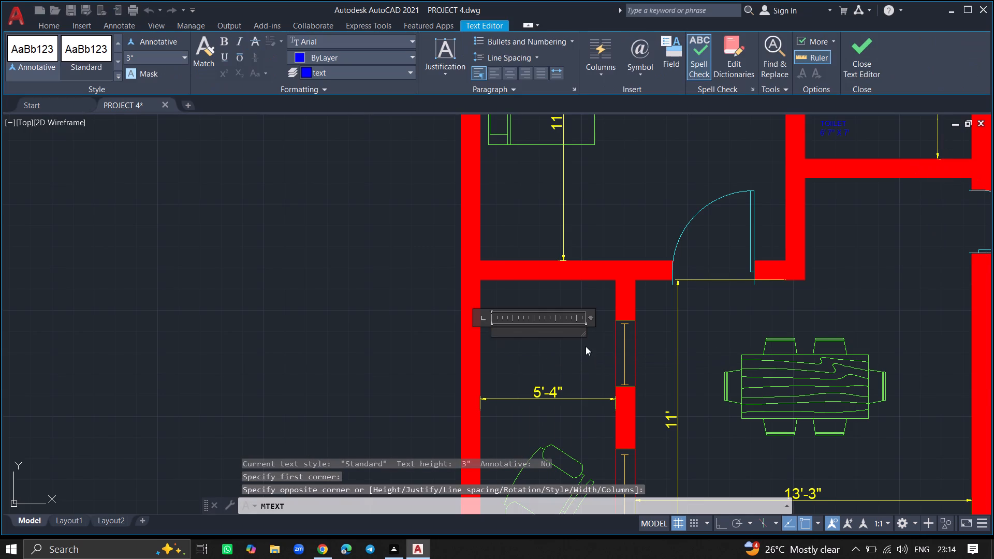
text(BALCONY)
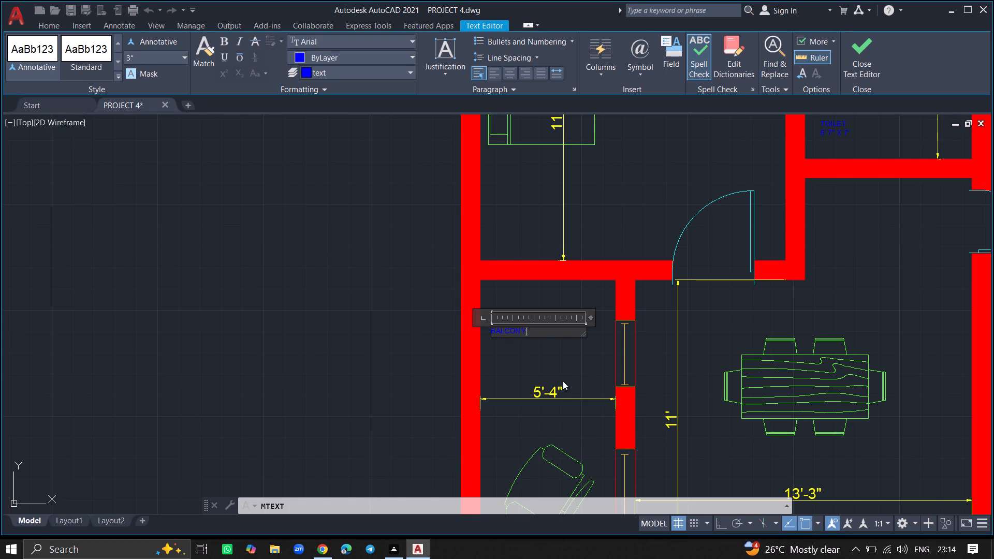
click(563, 381)
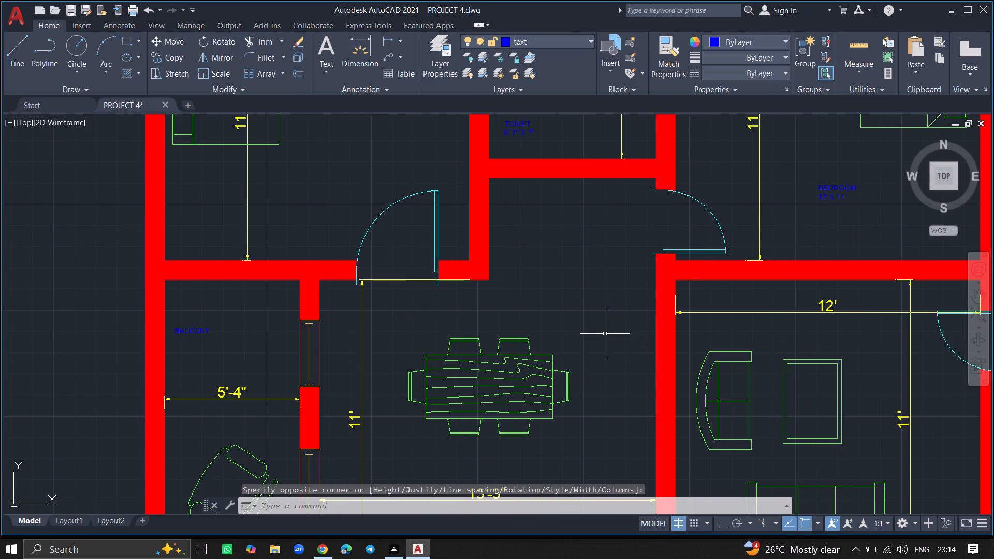
Add a multiline text label reading DRAWING and 12' X 11' in the east living room, between the coffee table and the south sofa.
ctrl+scroll(605, 333, down, 3)
ctrl+scroll(651, 386, up, 5)
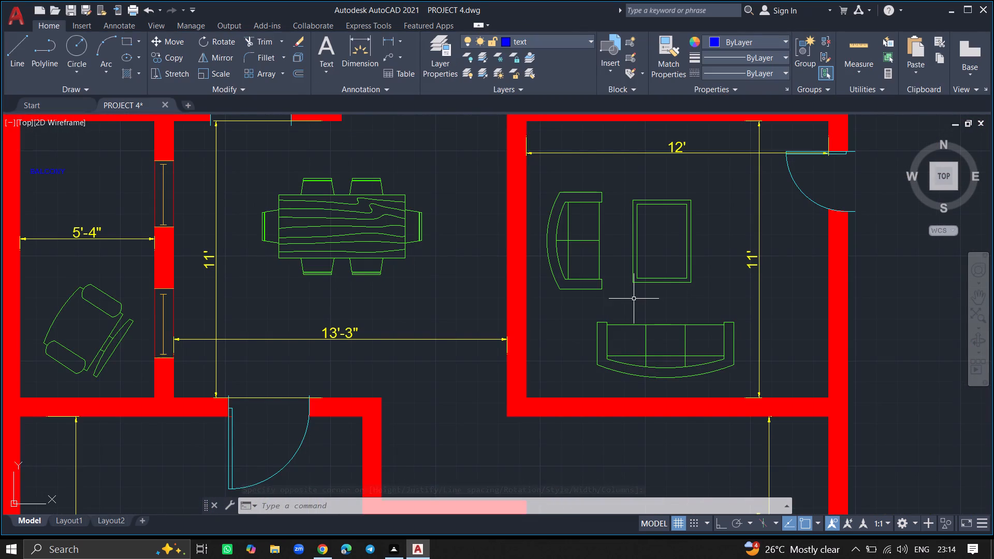
text(MTEXT)
key(Return)
click(635, 300)
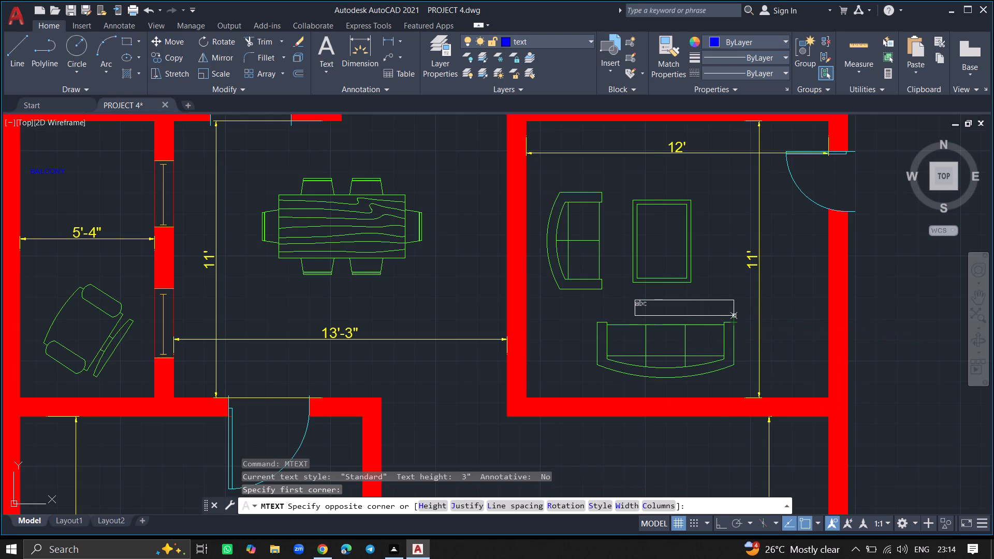
click(735, 315)
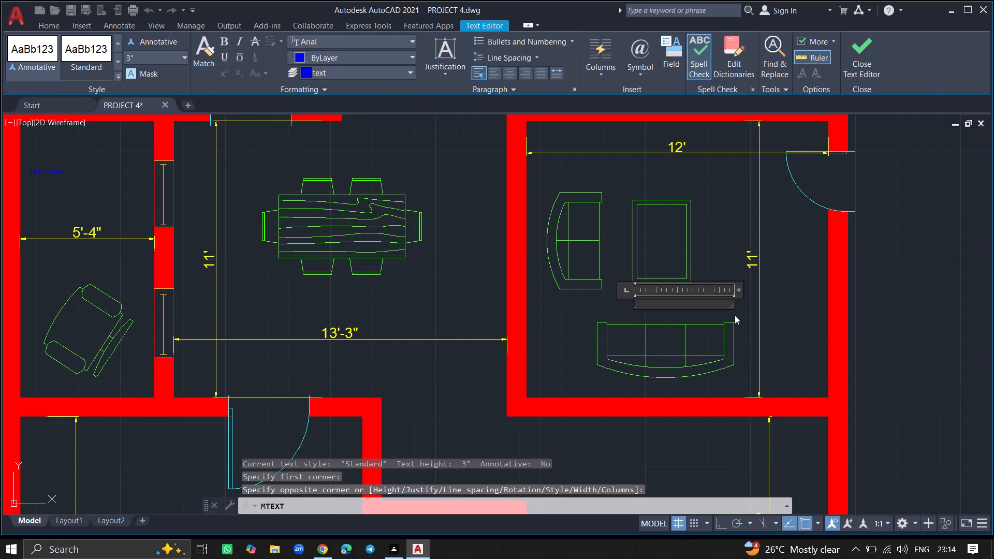
text(DRAW)
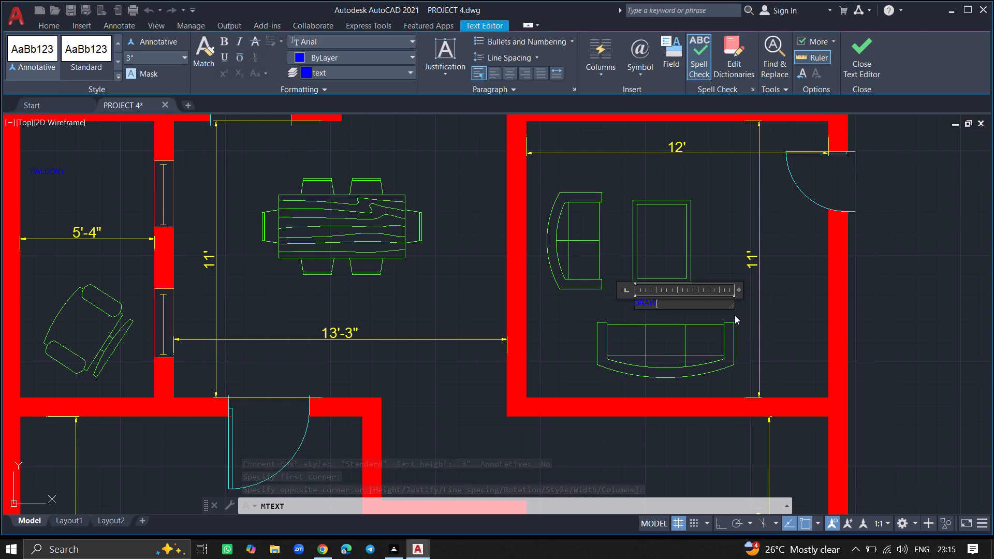
text(ING)
key(space)
key(Return)
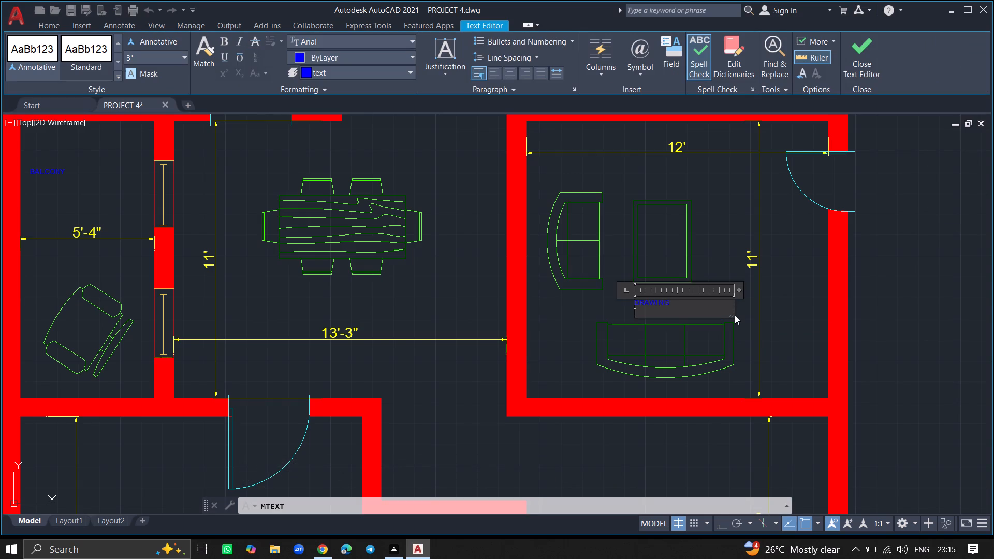
ctrl+scroll(735, 315, up, 4)
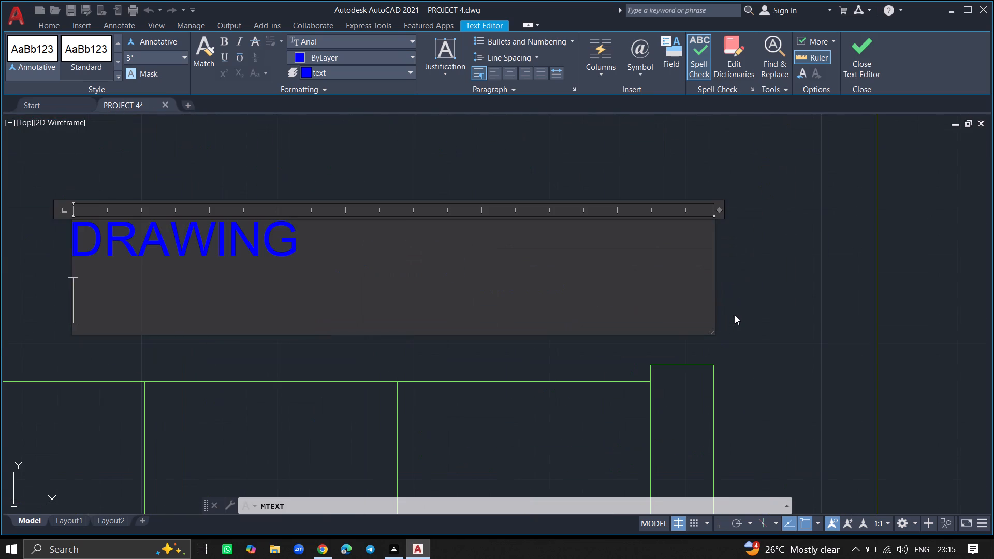
text(12' X 11)
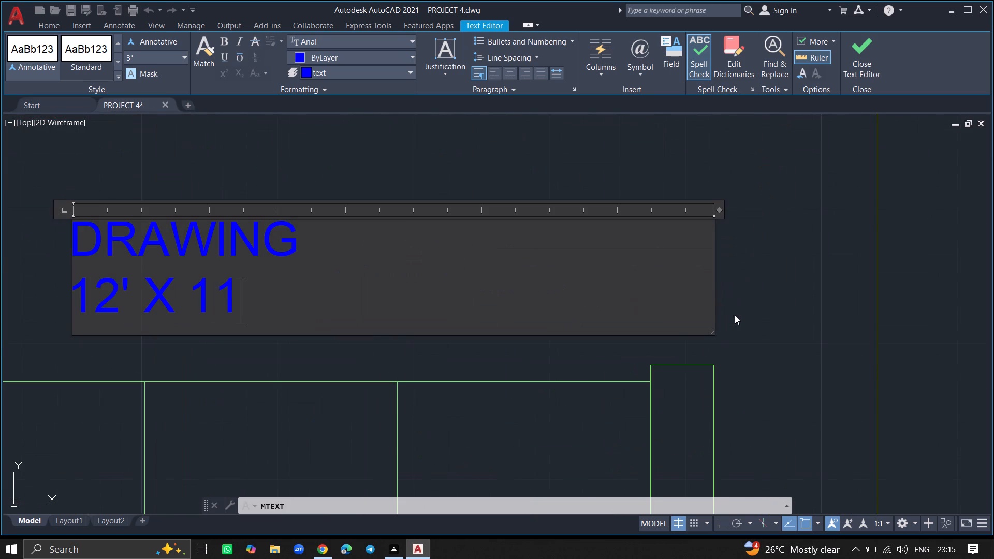
key(apostrophe)
click(789, 349)
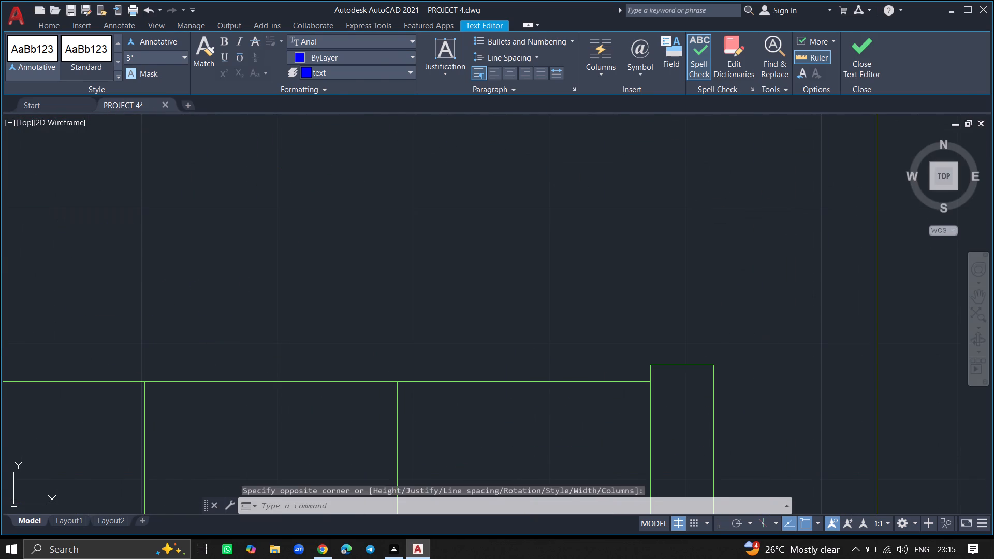
Place a multiline text box in the central dining room, between the dining table and the 13'-3" width dimension.
ctrl+scroll(789, 349, down, 4)
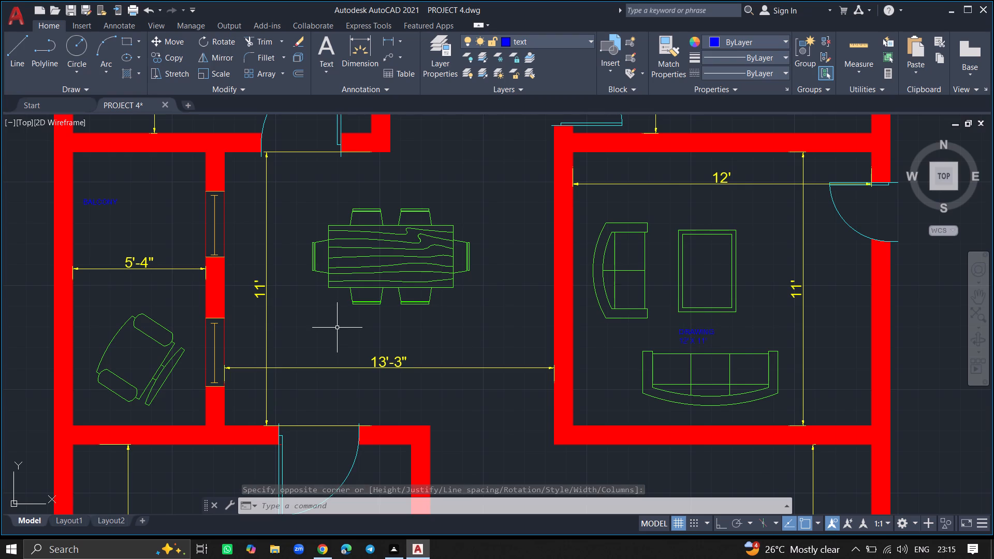
text(MTEXT)
key(Return)
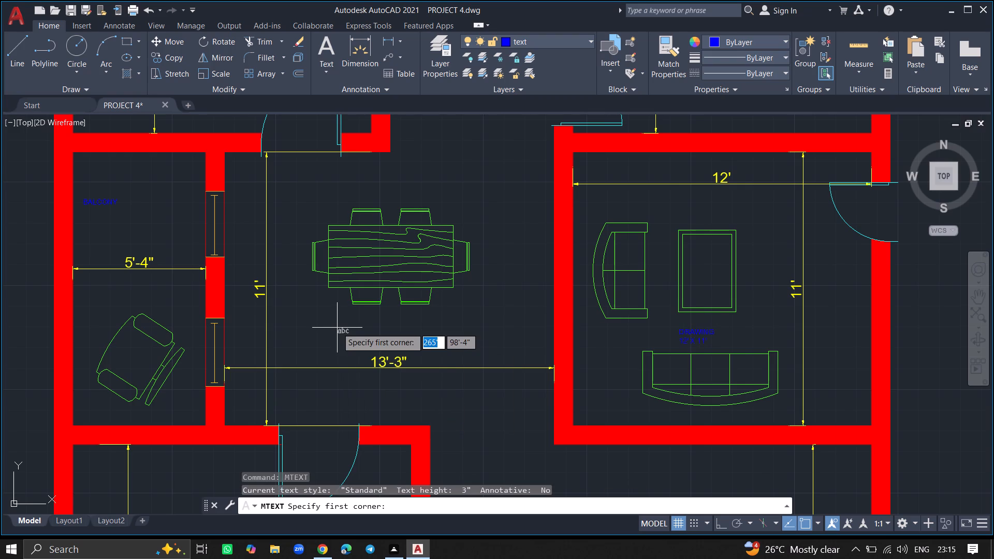
click(327, 319)
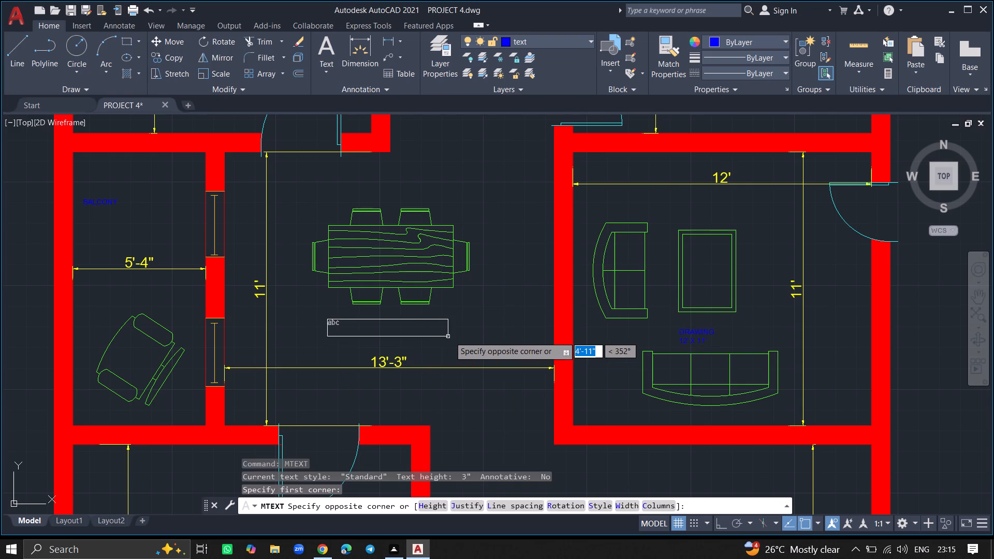
click(469, 341)
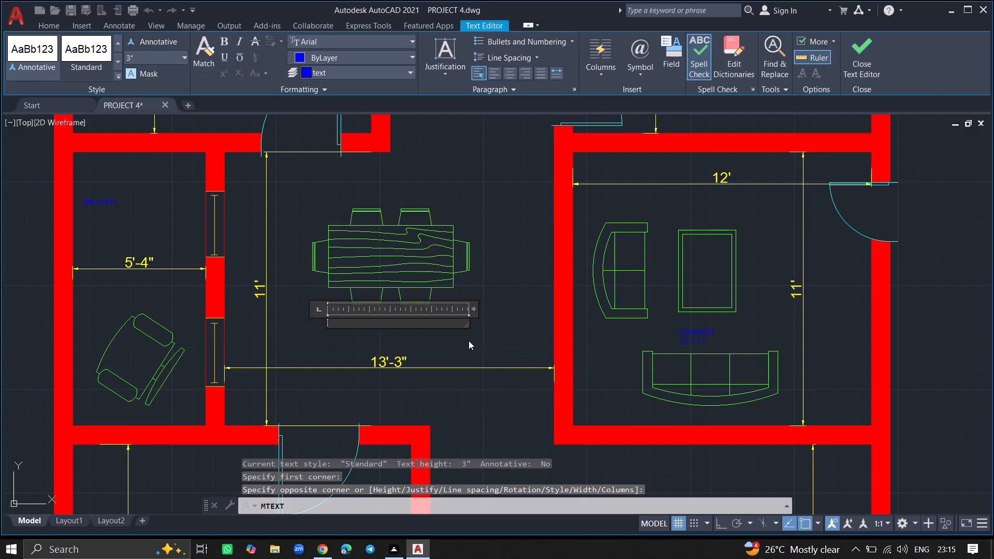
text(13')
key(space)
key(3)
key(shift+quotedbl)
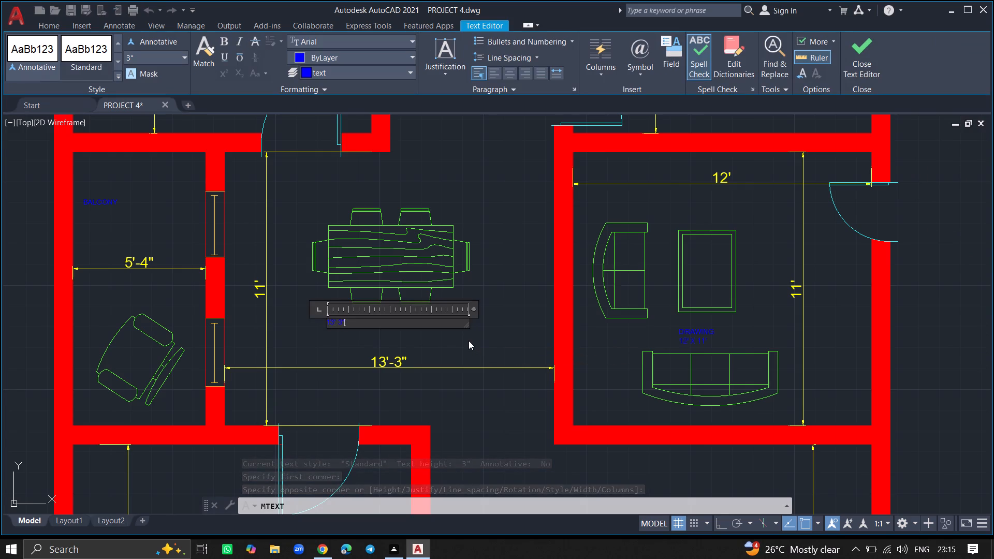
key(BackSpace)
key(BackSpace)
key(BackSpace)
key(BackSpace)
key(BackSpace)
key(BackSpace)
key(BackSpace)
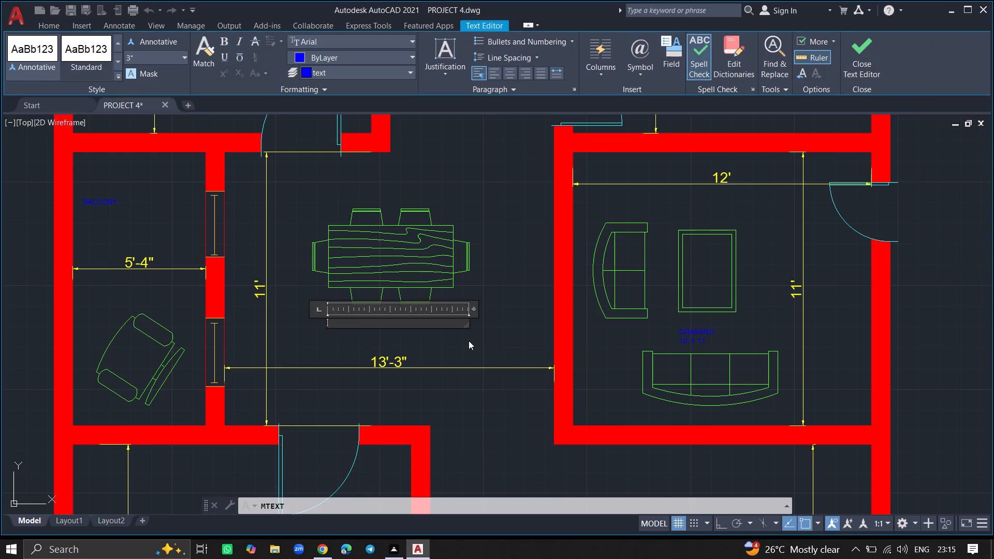
Enter DINNING and 13' 3" X 11' as the two-line label below the dining table.
text(DINNING)
key(space)
key(Return)
ctrl+scroll(469, 341, up, 2)
text(13' 3")
key(space)
text(X)
key(space)
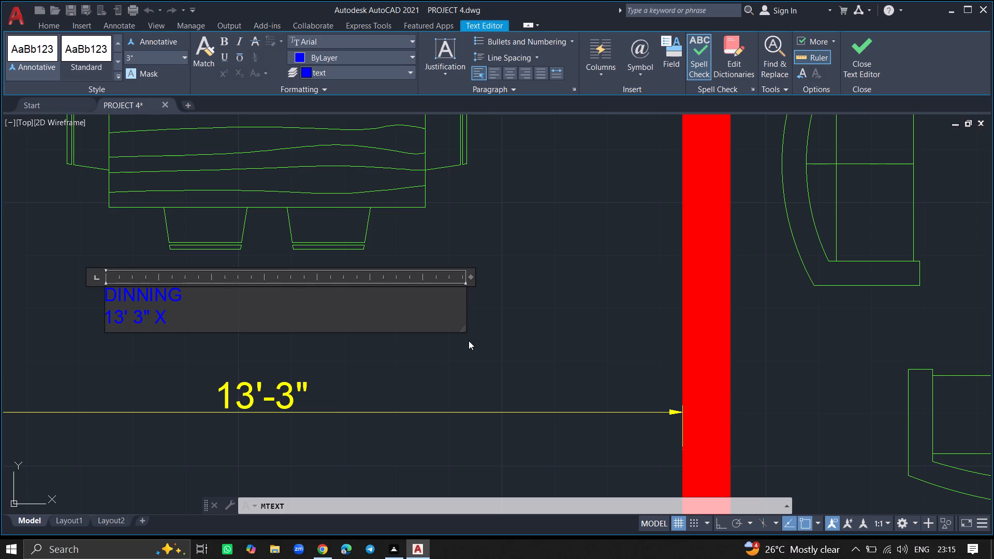
ctrl+scroll(469, 341, down, 1)
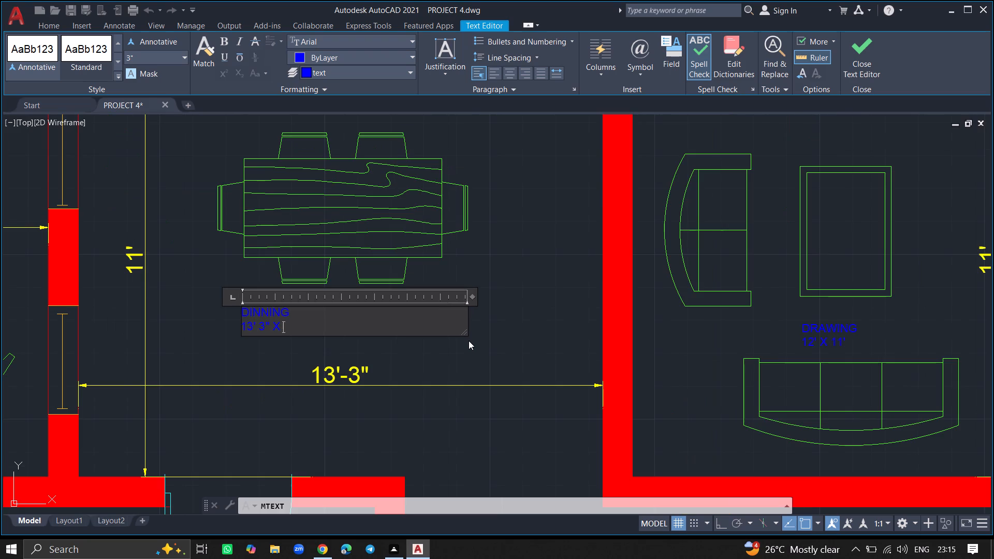
text(11')
click(450, 362)
Place a multiline text box in the southwest bedroom, just above its 13'-7" width dimension.
ctrl+scroll(450, 362, down, 2)
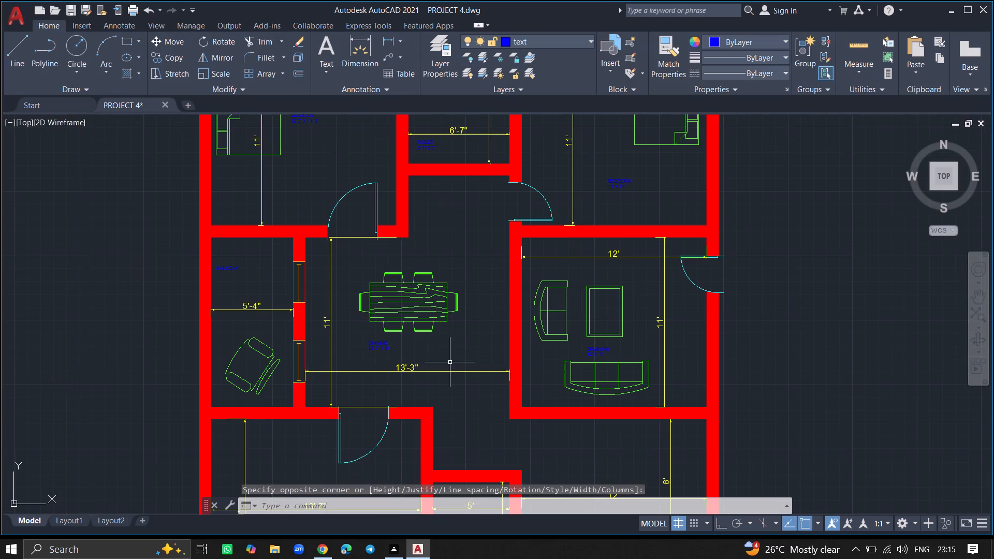
ctrl+scroll(471, 319, down, 3)
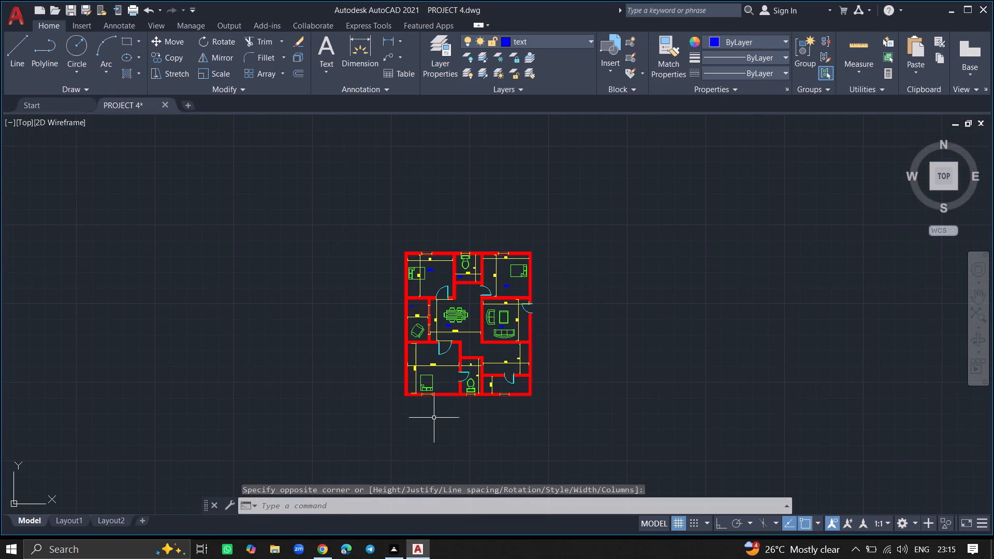
ctrl+scroll(441, 390, up, 1)
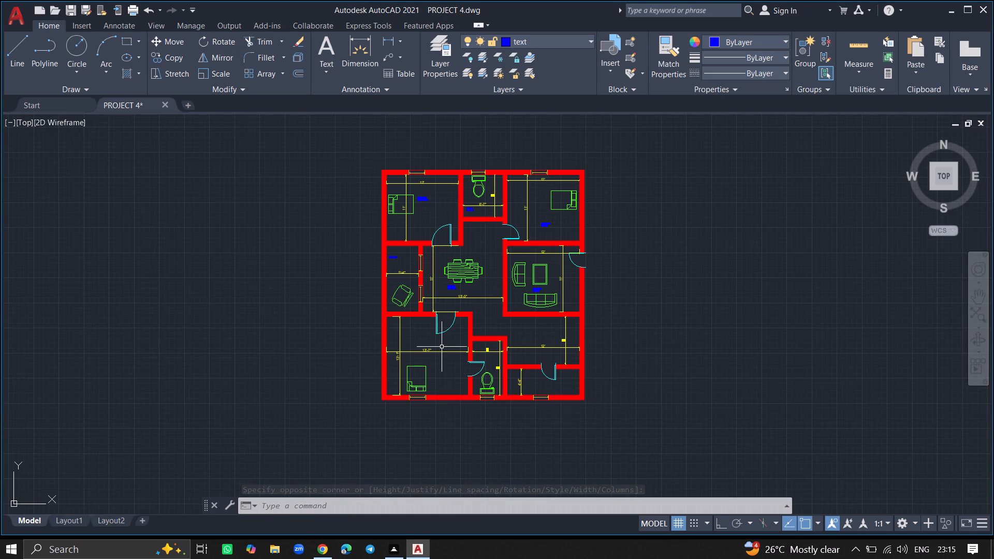
ctrl+scroll(442, 347, up, 1)
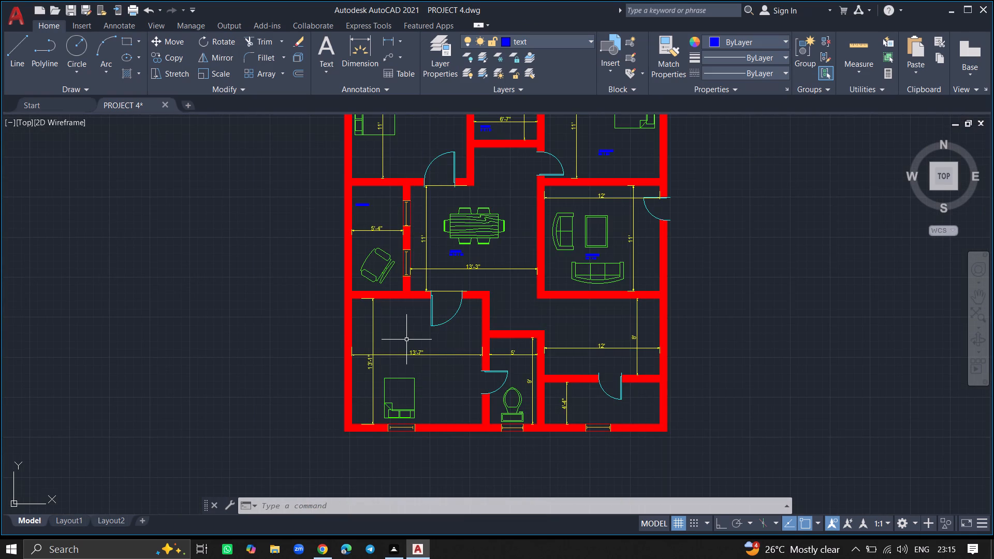
ctrl+scroll(407, 340, up, 2)
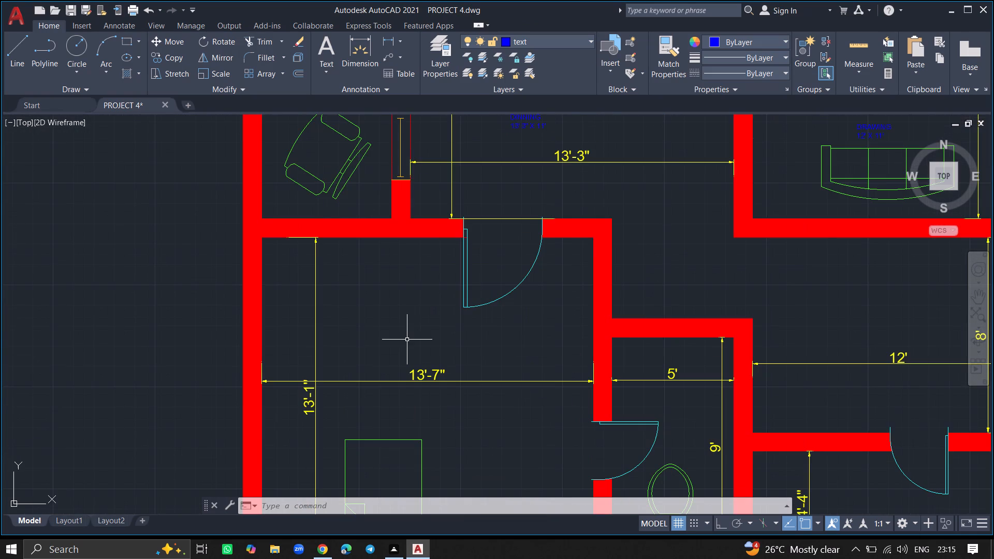
text(MTEXT)
key(Return)
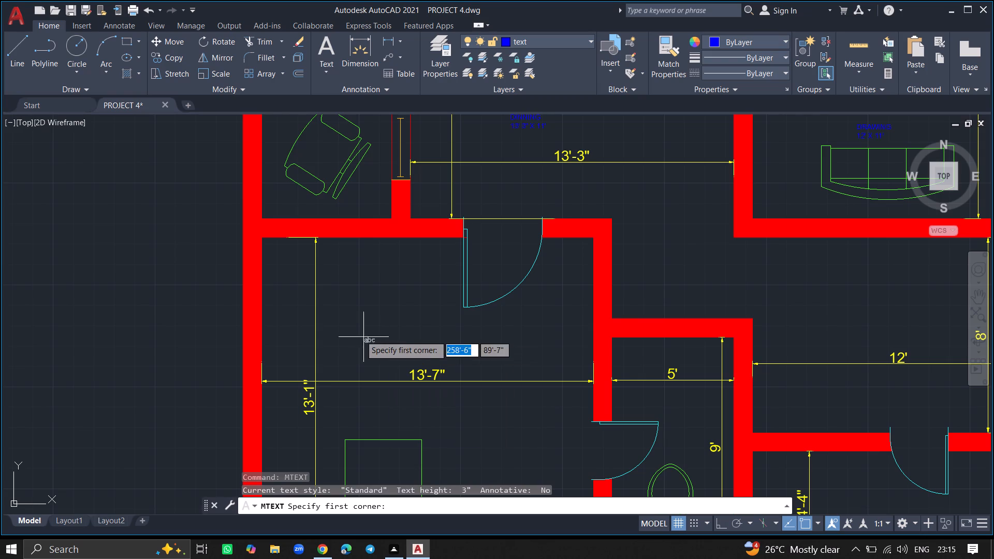
click(353, 328)
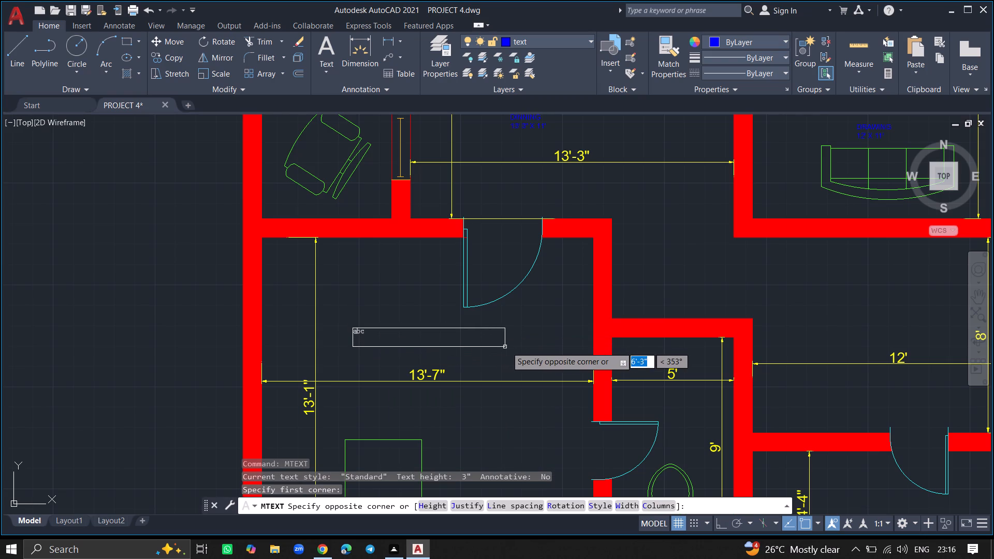
click(518, 347)
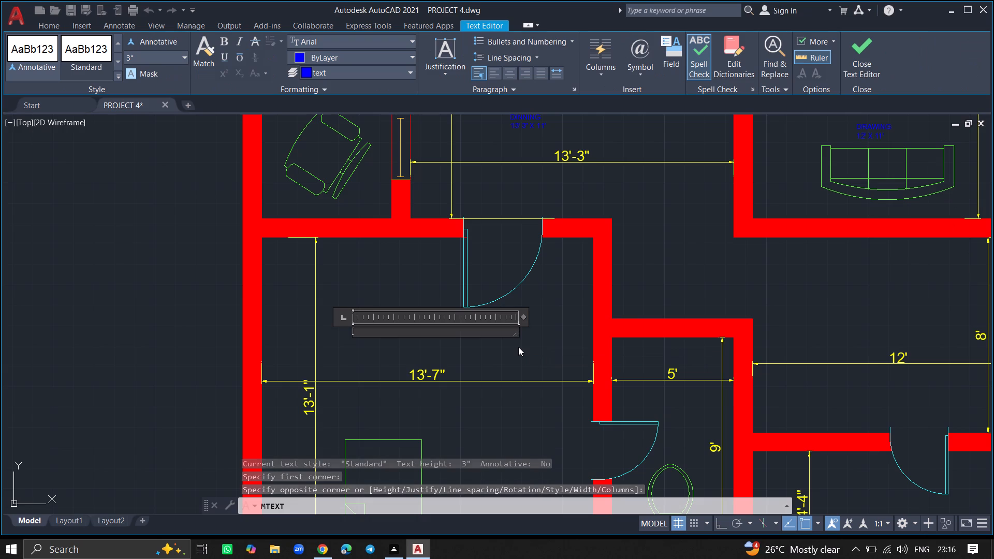
Enter BEDROOM and 13' 7" X 13' 1" as the two-line label in the southwest bedroom.
text(BEDROOM)
key(space)
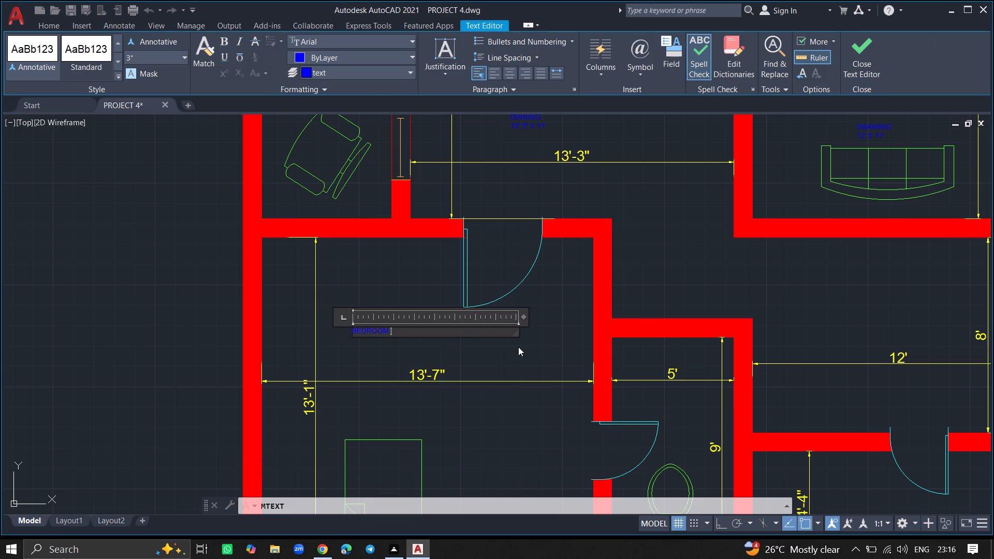
key(Return)
text(13' 7" X)
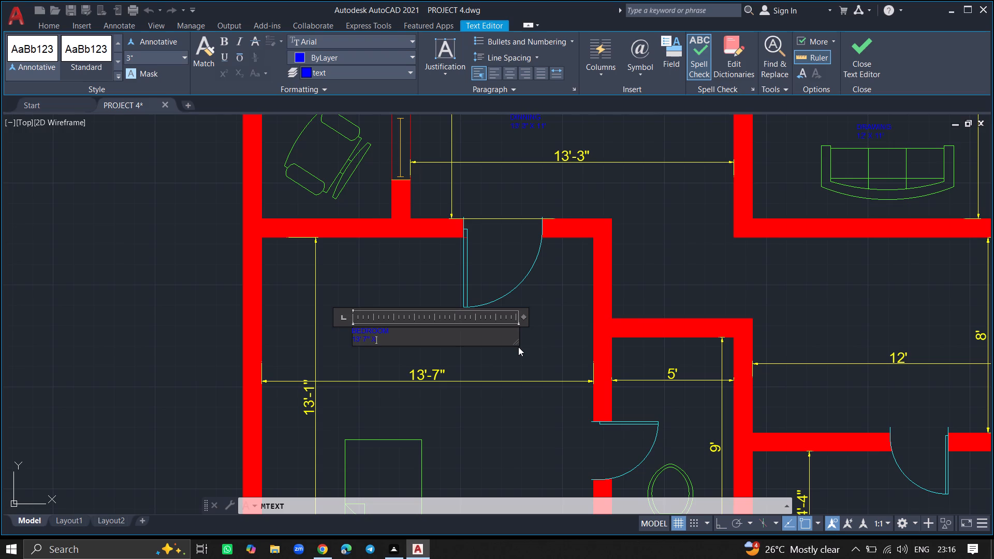
key(space)
text(13' 1)
key(shift+quotedbl)
click(512, 378)
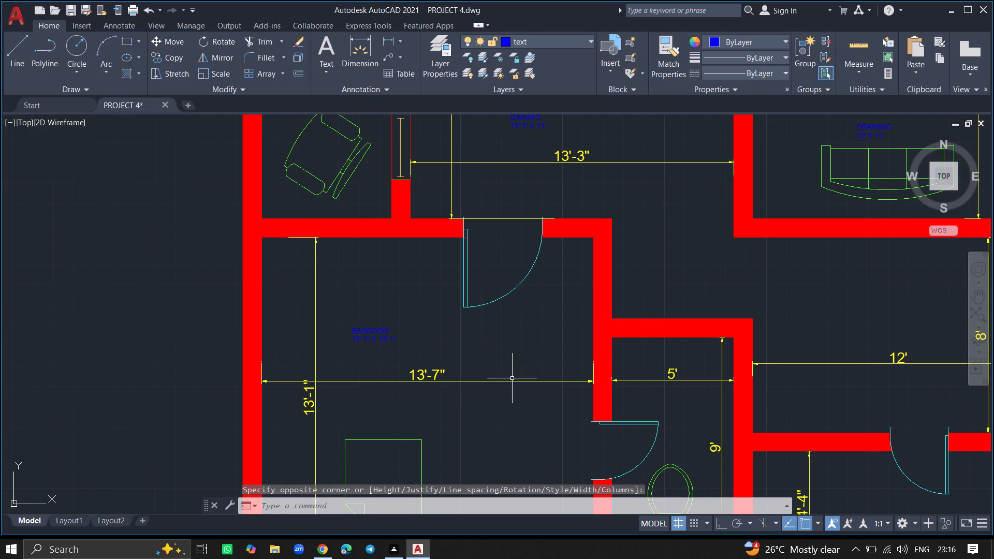
Place a multiline text box in the south toilet, between its 5' width dimension and the door.
ctrl+scroll(482, 346, down, 2)
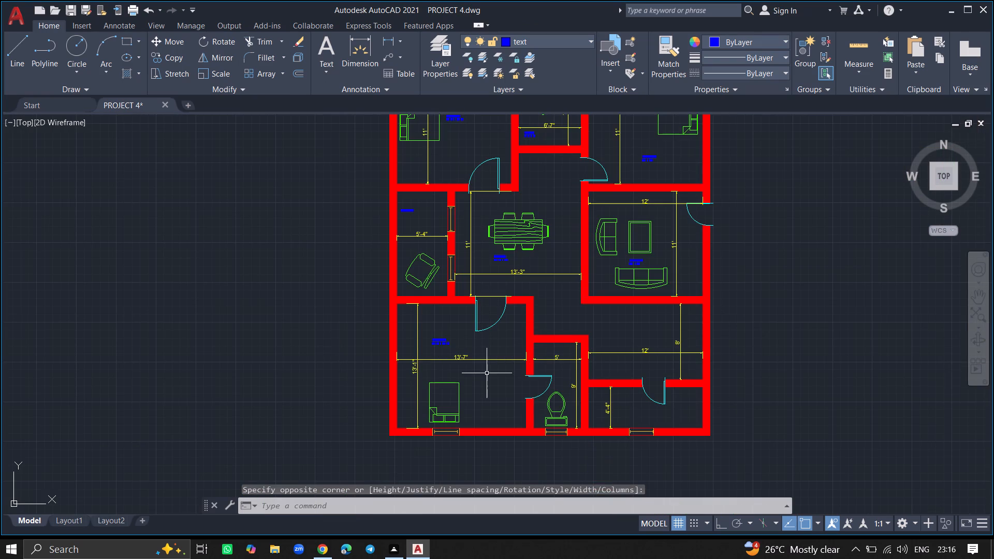
ctrl+scroll(552, 397, up, 1)
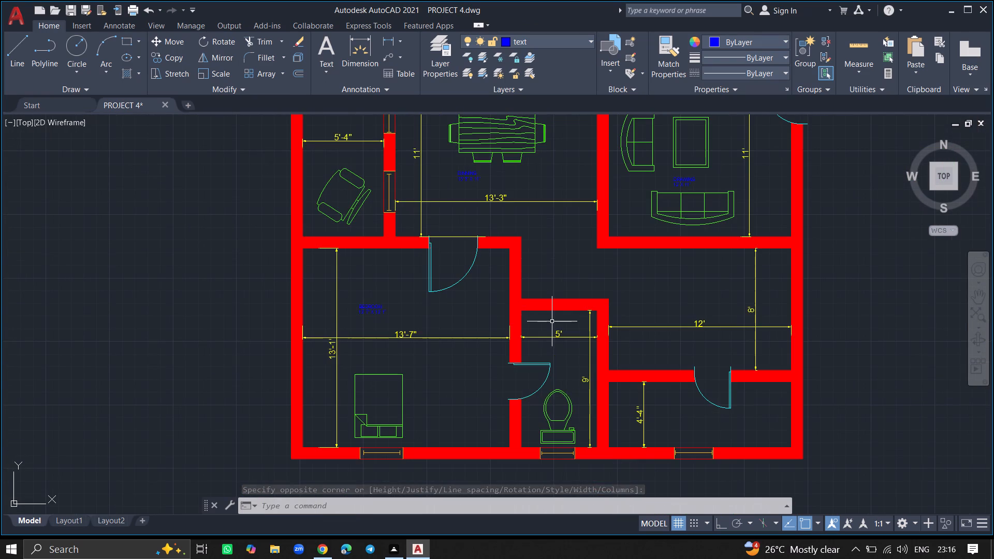
ctrl+scroll(559, 354, up, 5)
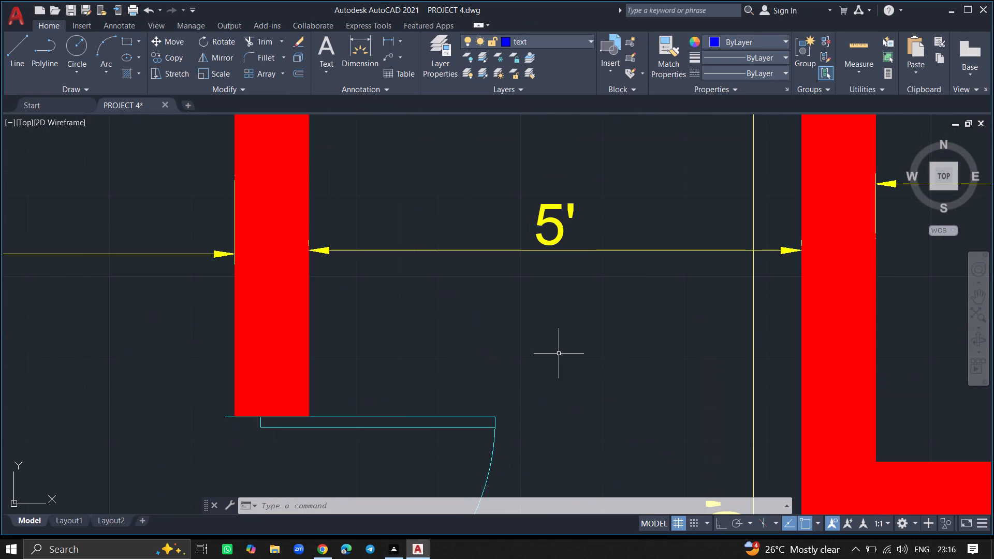
text(MTEXT)
key(Return)
click(392, 328)
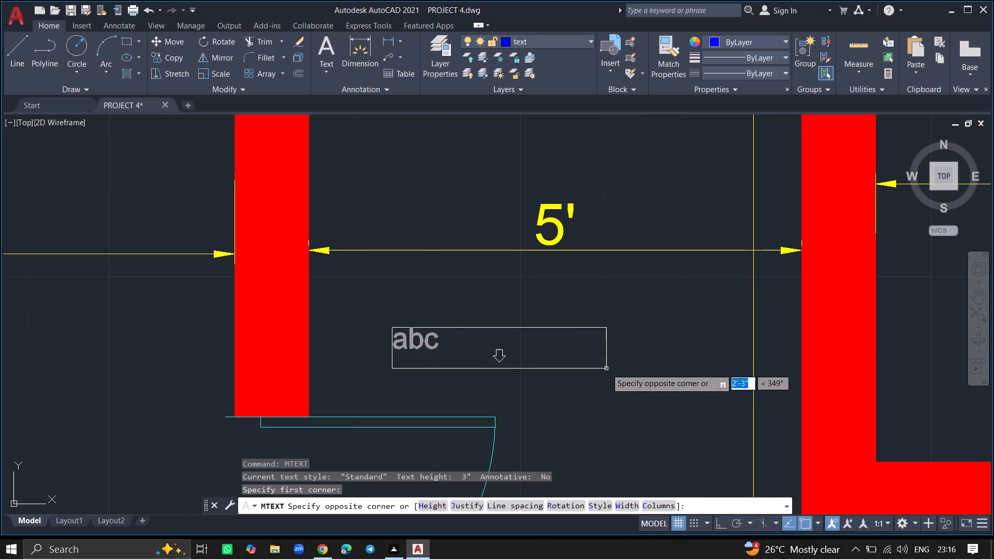
click(701, 373)
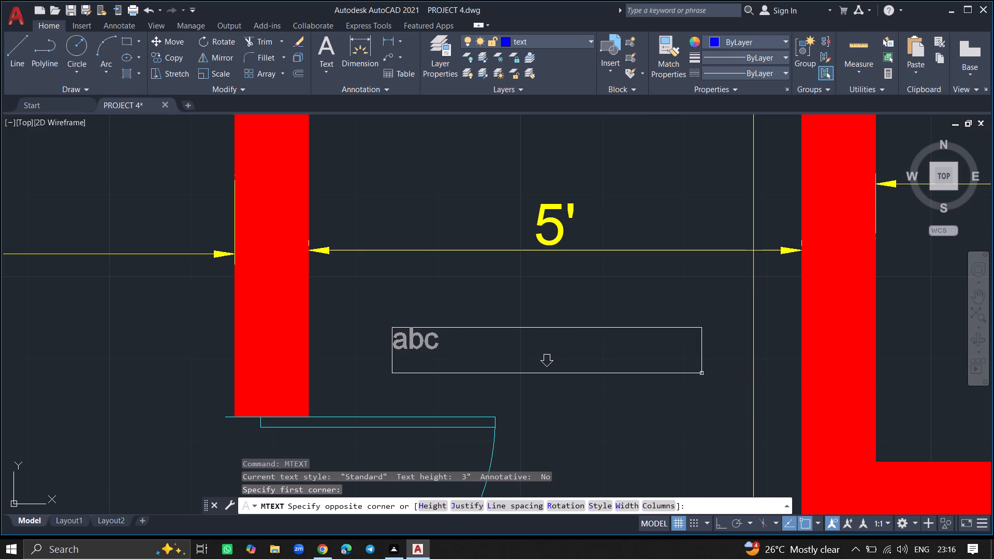
Enter TOILET and 5' X 9' as the two-line label in the south toilet.
text(TOILET)
key(space)
key(Return)
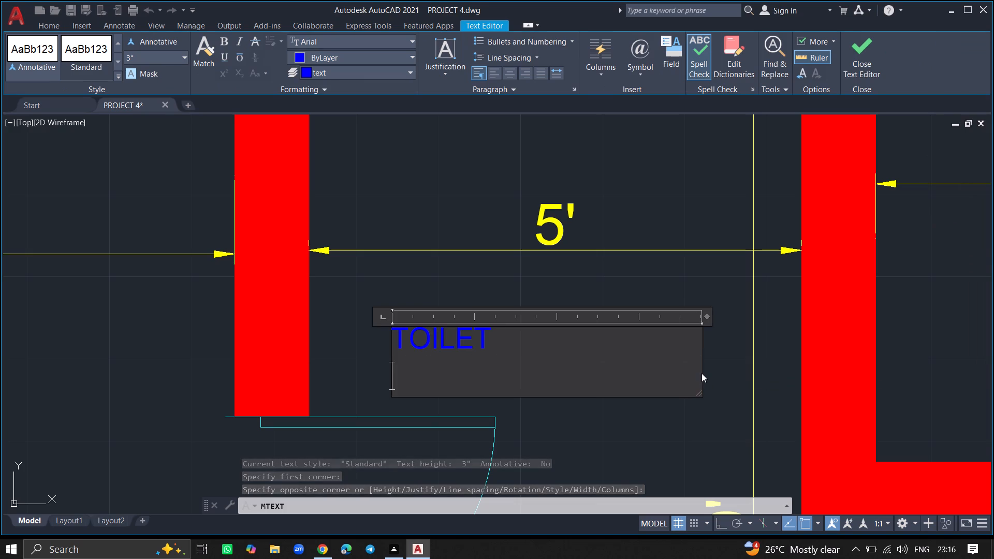
text(5')
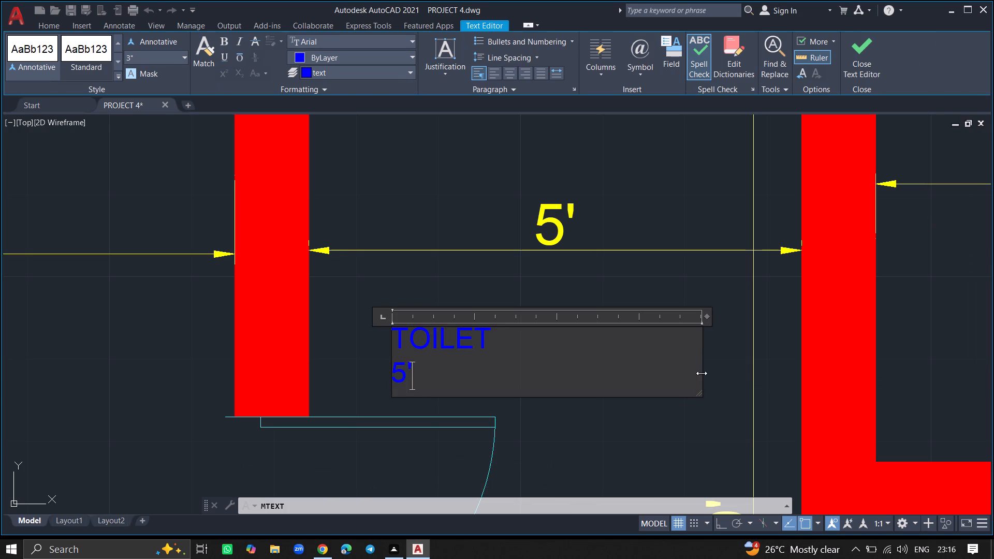
key(space)
text(X)
key(space)
ctrl+scroll(701, 373, down, 1)
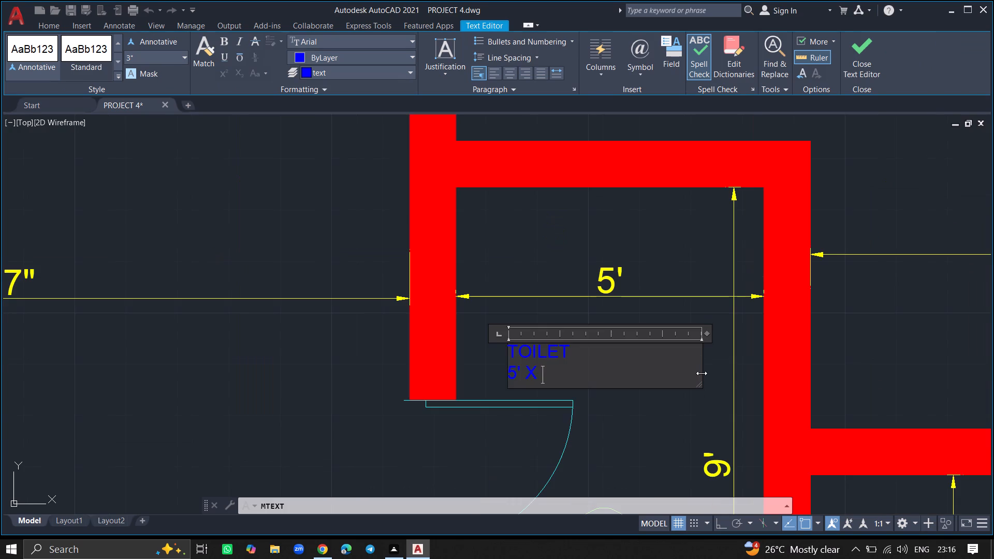
text(9')
click(724, 433)
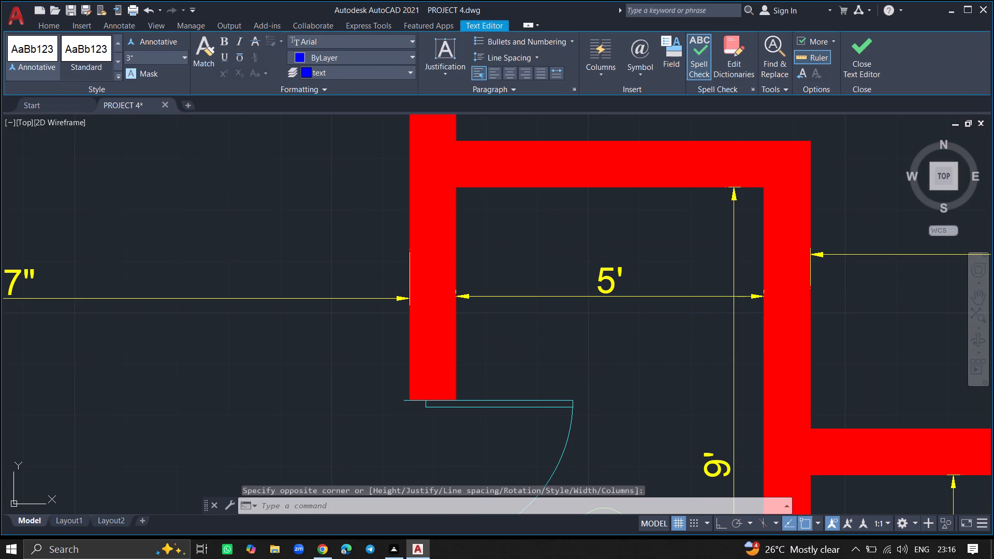
Add a multiline text label reading KITCHEN and 12' X 8' in the room south of the drawing room, above its 12' width dimension.
ctrl+scroll(724, 433, down, 4)
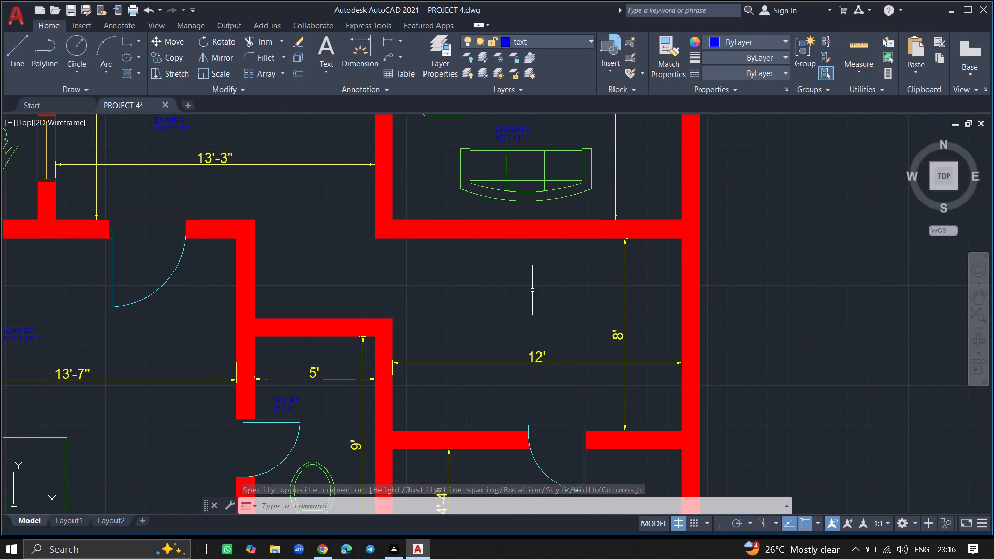
text(MTEXT)
key(Return)
click(461, 300)
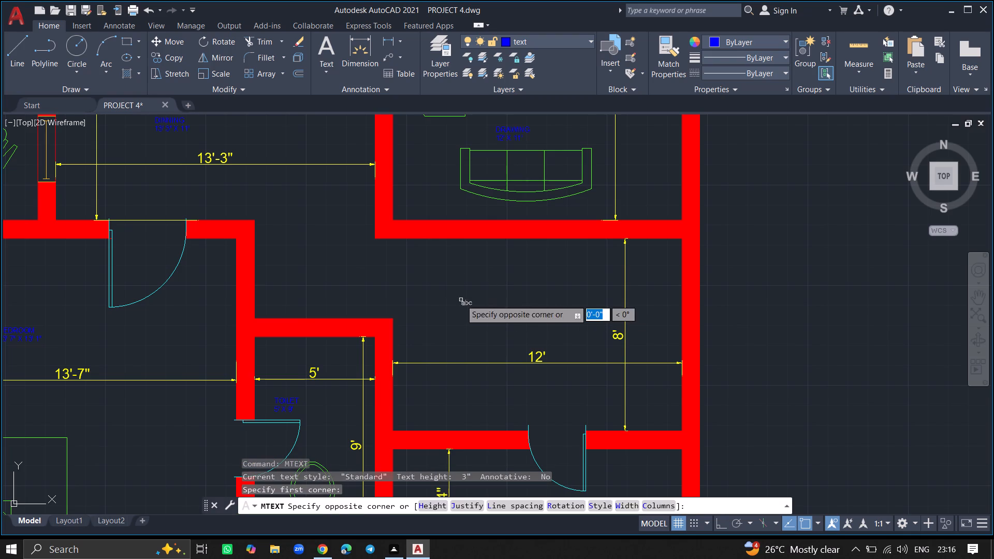
click(577, 327)
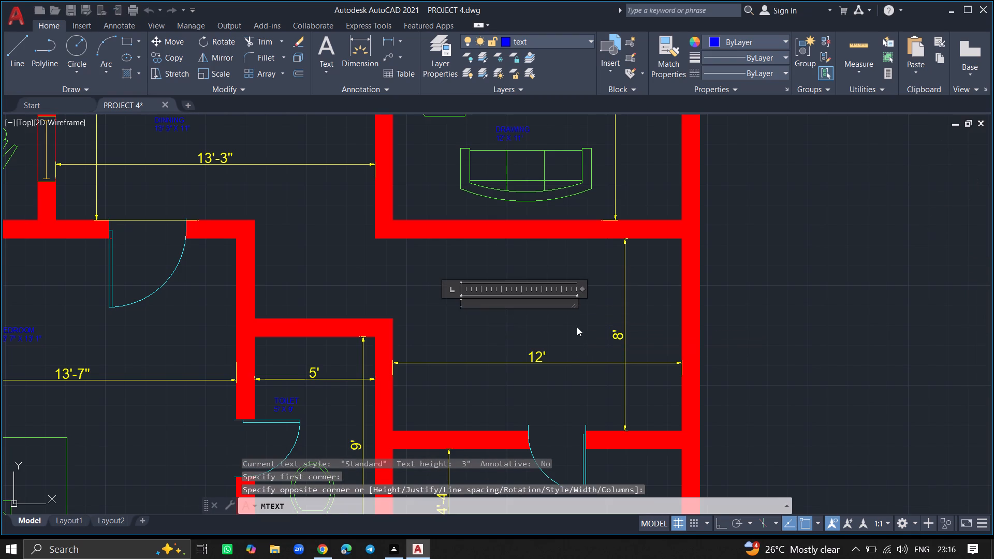
text(KITCHEN)
key(space)
key(Return)
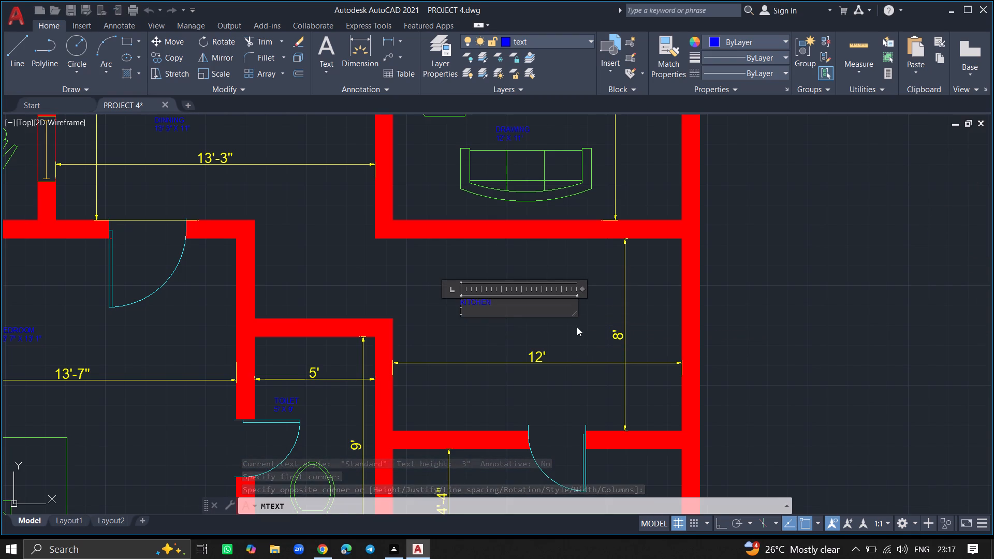
text(12' X)
key(space)
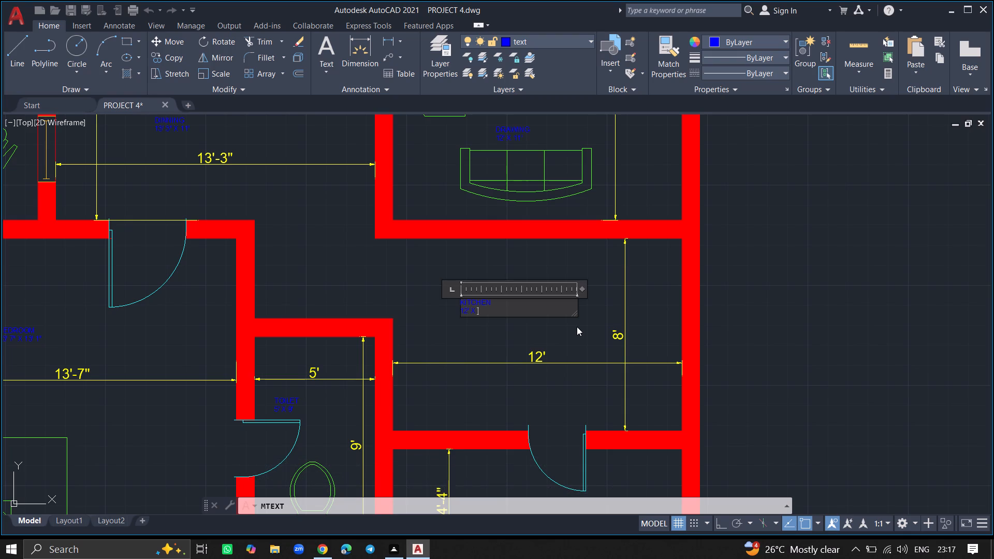
text(8')
ctrl+scroll(493, 330, up, 3)
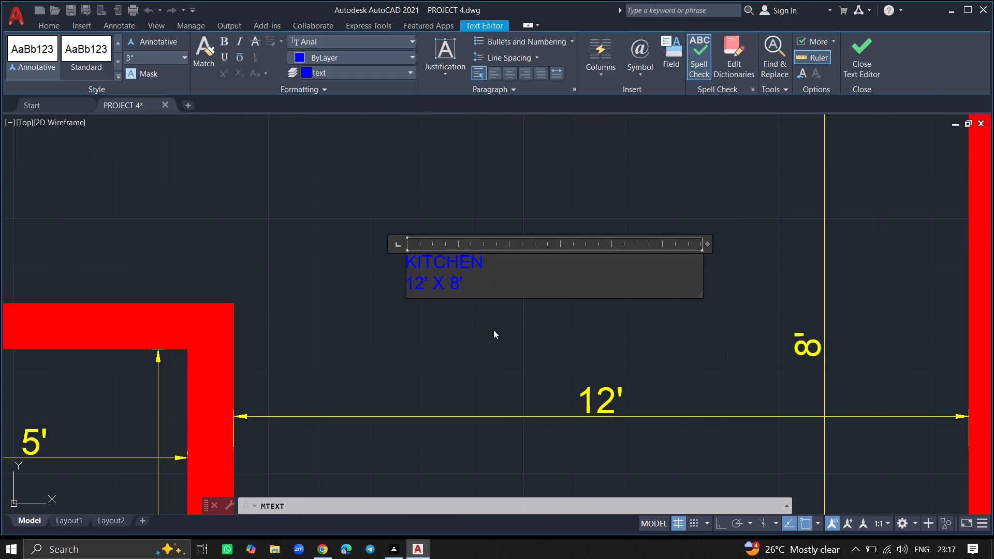
double_click(492, 330)
Add a multiline text label reading UTILITY in the small room south of the kitchen, between its 4'-4" dimension and the door.
ctrl+scroll(492, 330, down, 6)
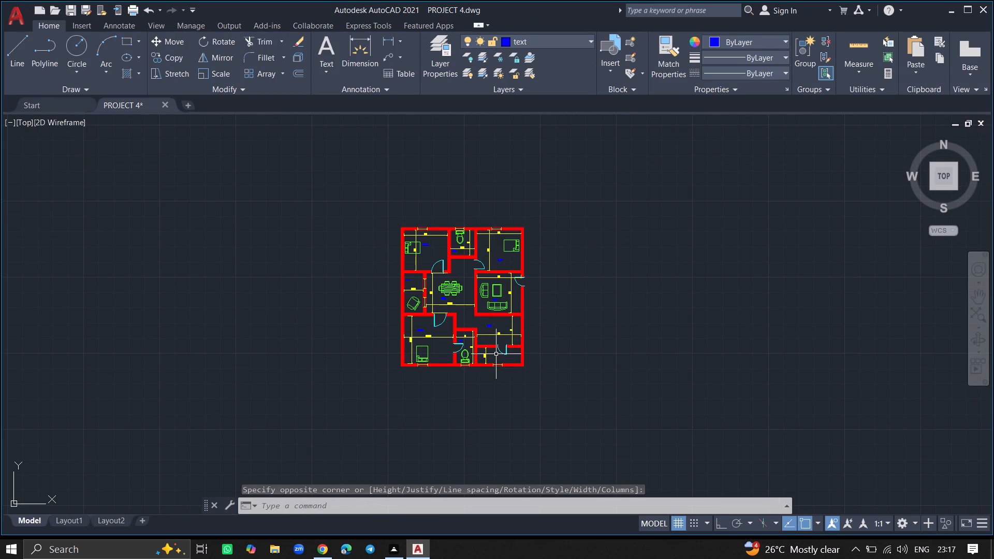
ctrl+scroll(496, 354, up, 5)
text(MTEXT)
key(Return)
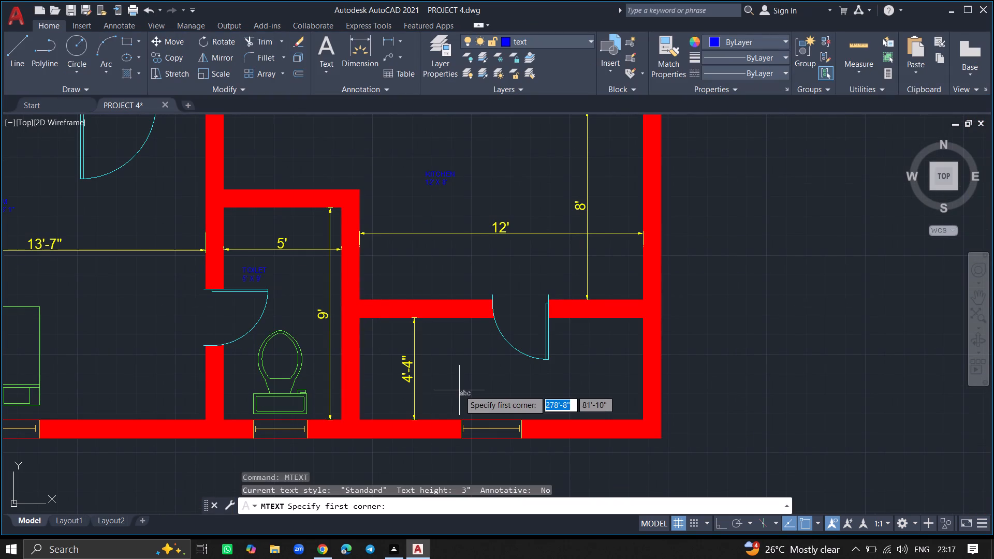
ctrl+scroll(459, 390, up, 2)
click(452, 344)
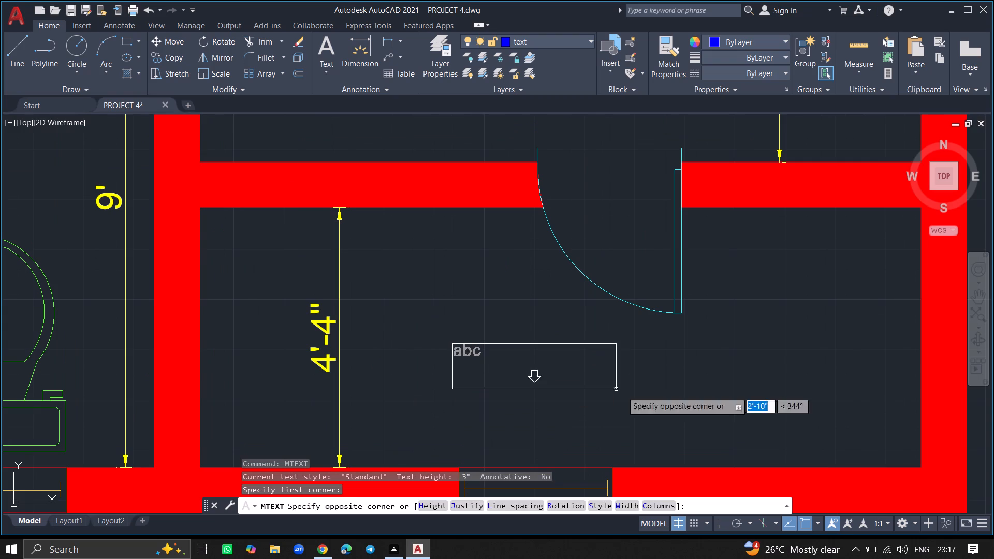
click(694, 407)
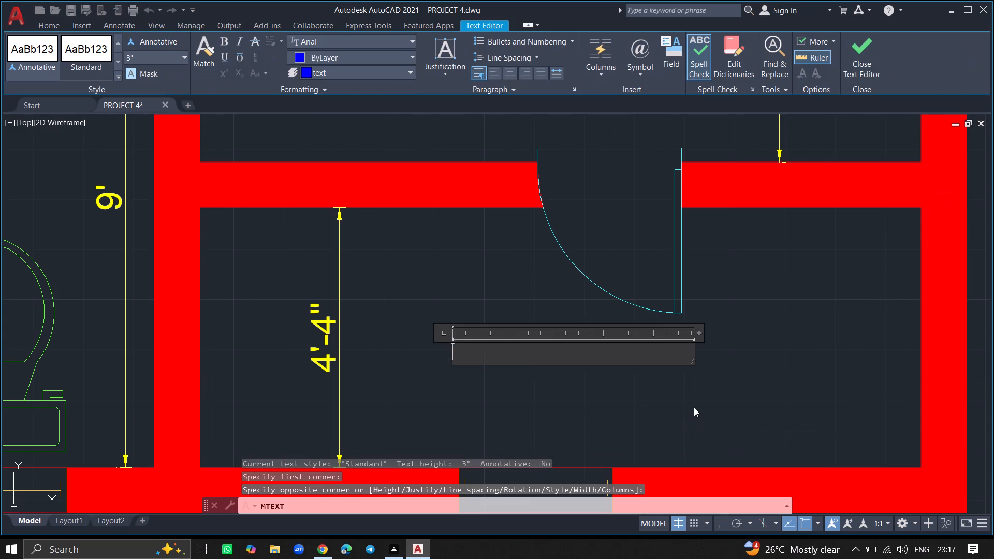
text(UTILITY)
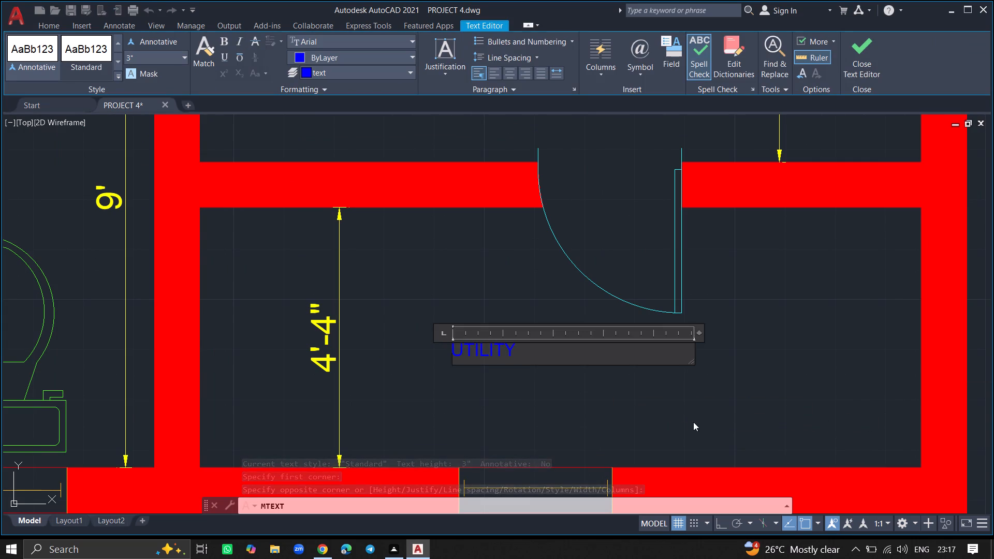
click(692, 423)
Select the whole floor plan, filter its properties to the multiline texts, and set their text height to 5".
ctrl+scroll(655, 402, down, 5)
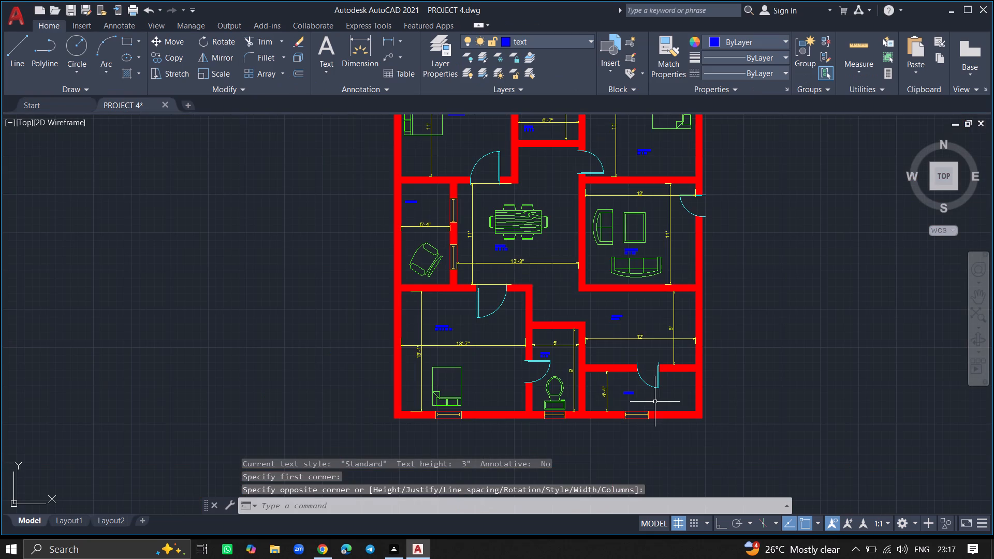
ctrl+scroll(650, 325, down, 1)
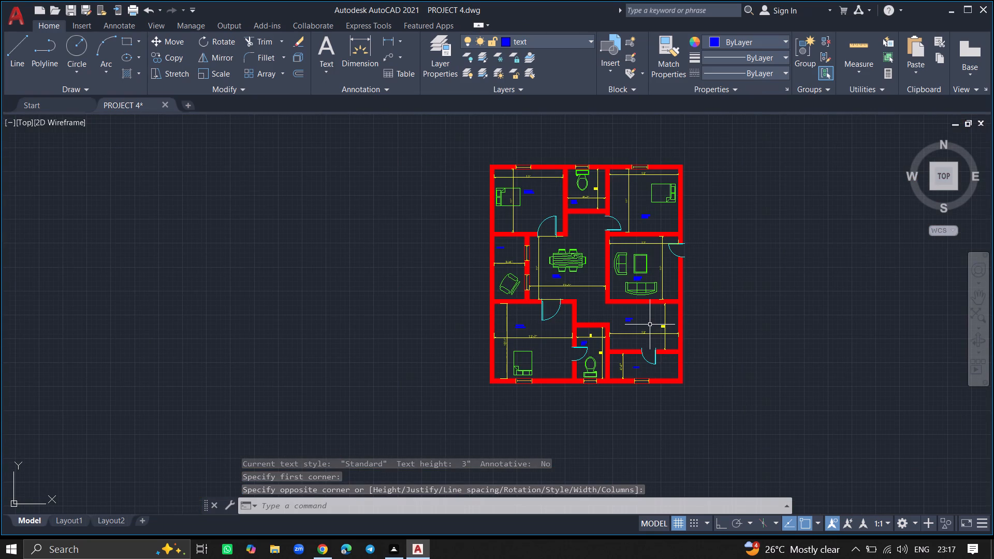
click(711, 151)
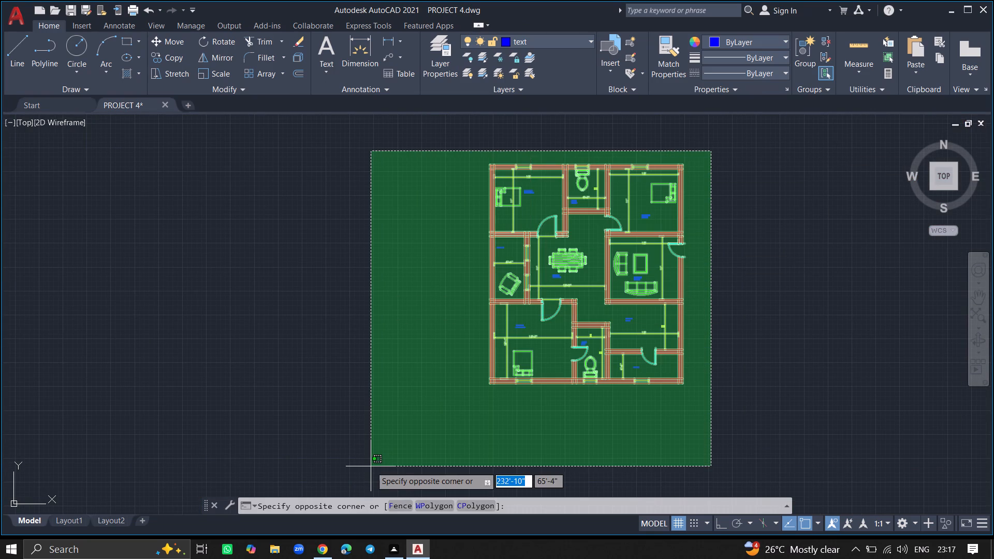
click(378, 457)
text(PR)
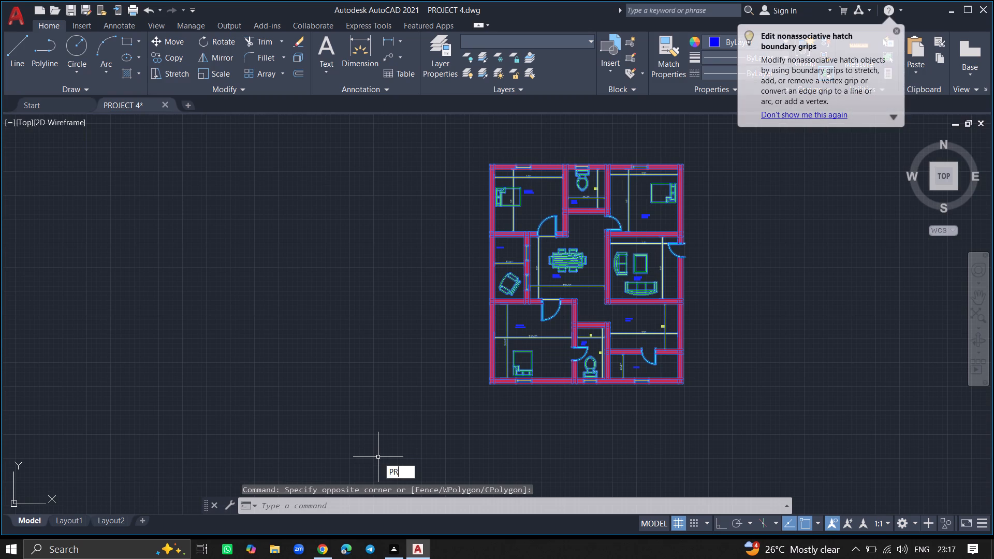
key(Return)
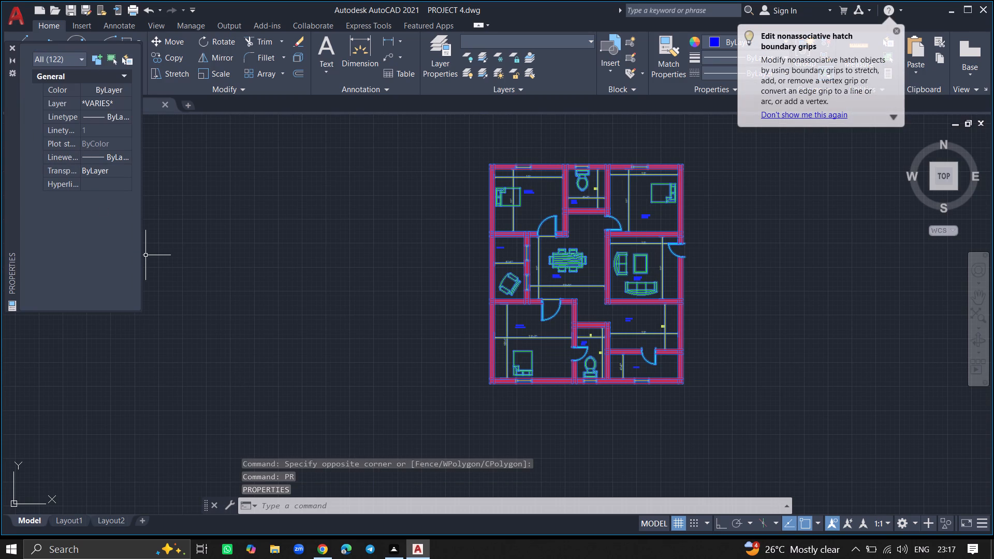
click(68, 56)
click(52, 122)
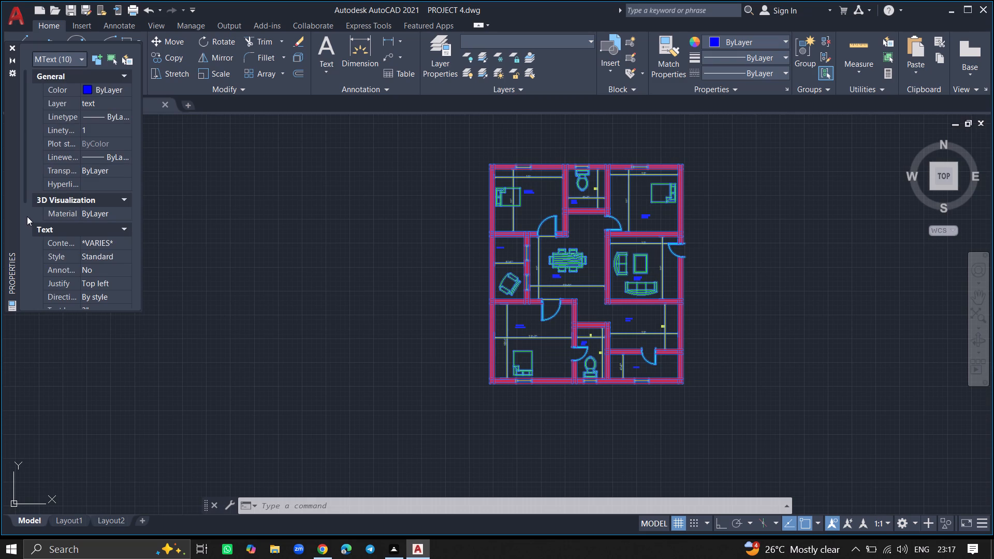
click(22, 214)
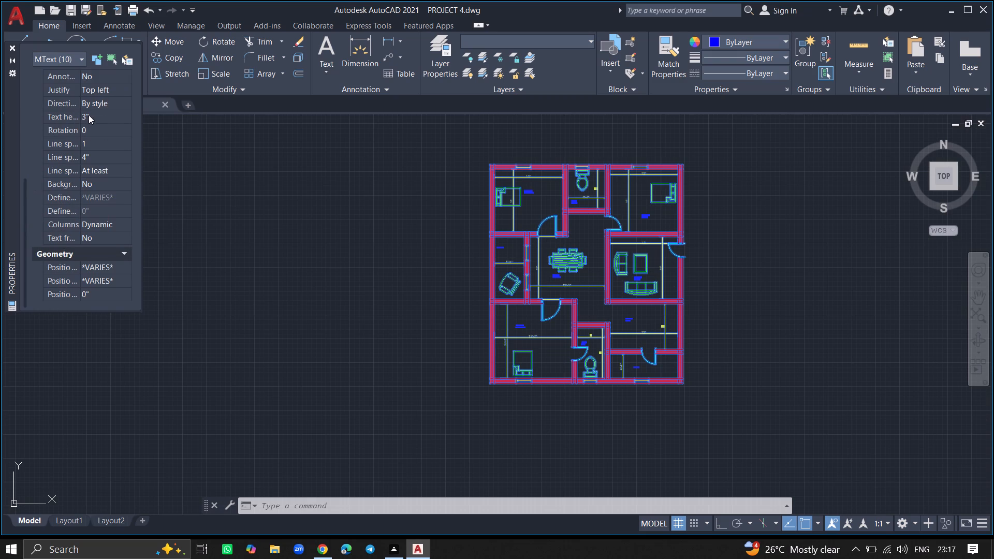
click(92, 114)
key(BackSpace)
key(5)
key(shift+quotedbl)
click(171, 182)
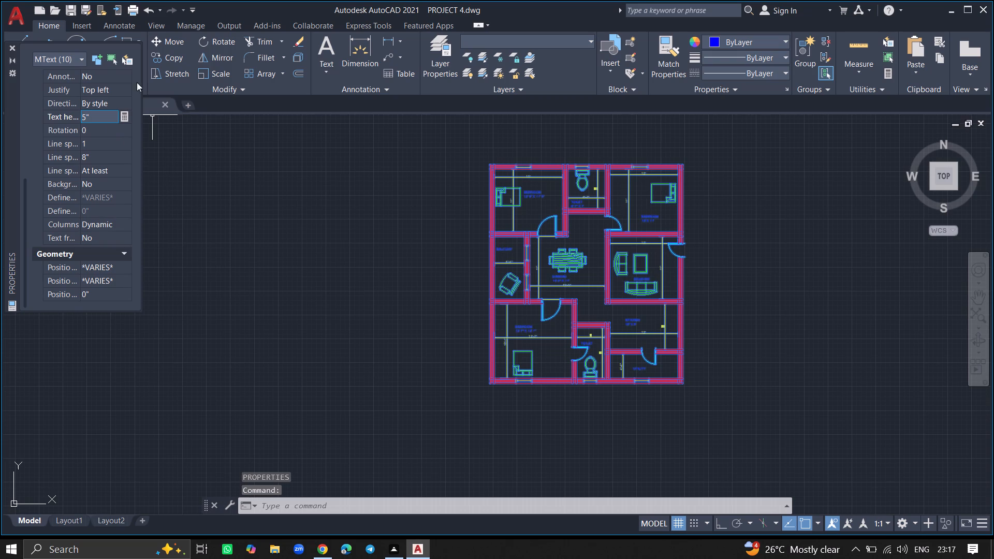
click(11, 49)
key(Escape)
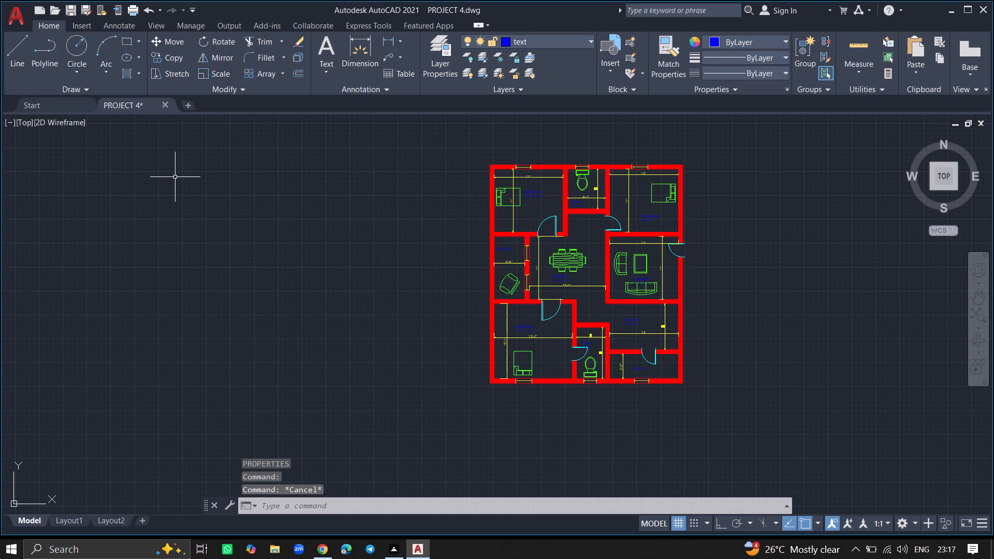
Save the PROJECT 4 drawing with the resized room labels.
key(ctrl+s)
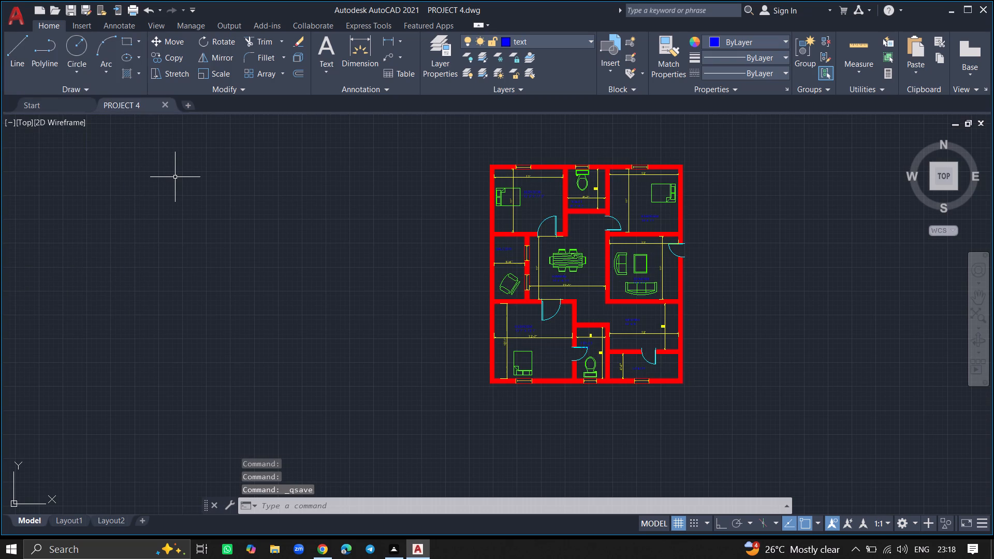
key(ctrl+s)
Select the whole plan and review the text settings of the ISO-25 dimension style.
click(693, 157)
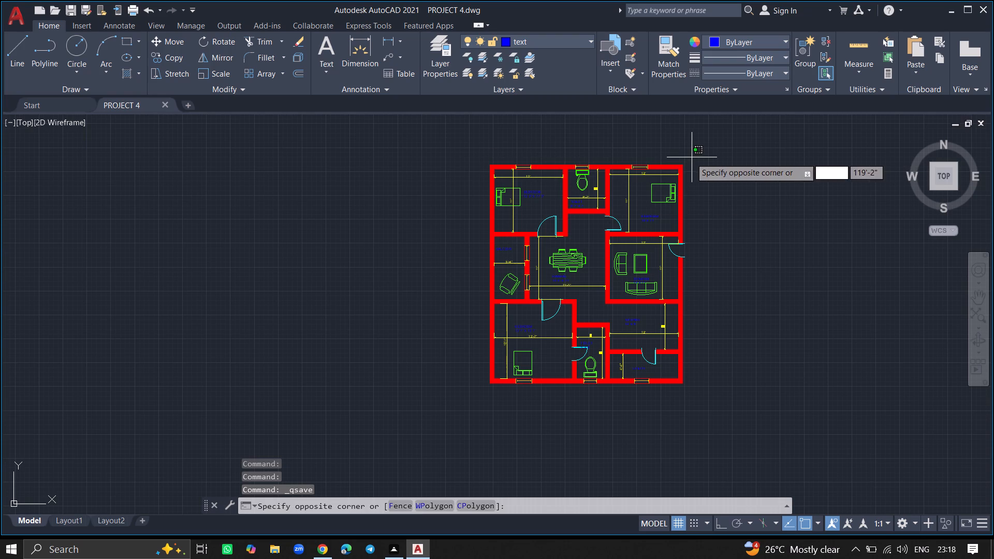
click(355, 406)
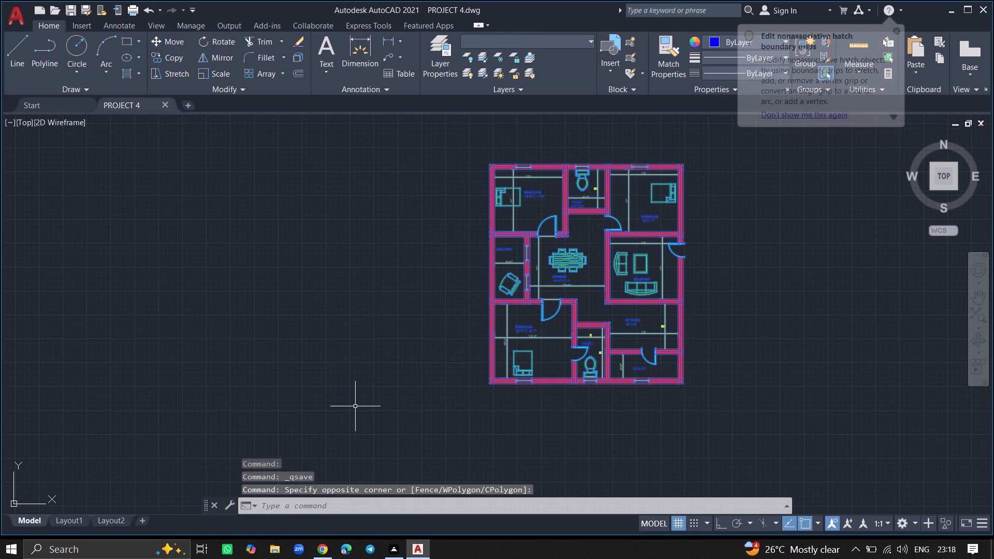
key(d)
key(Return)
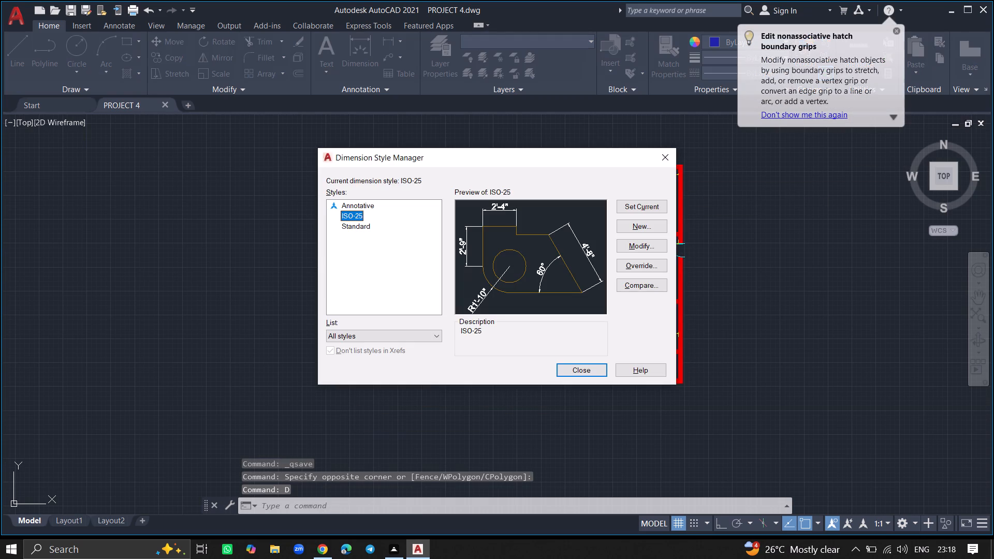
click(630, 248)
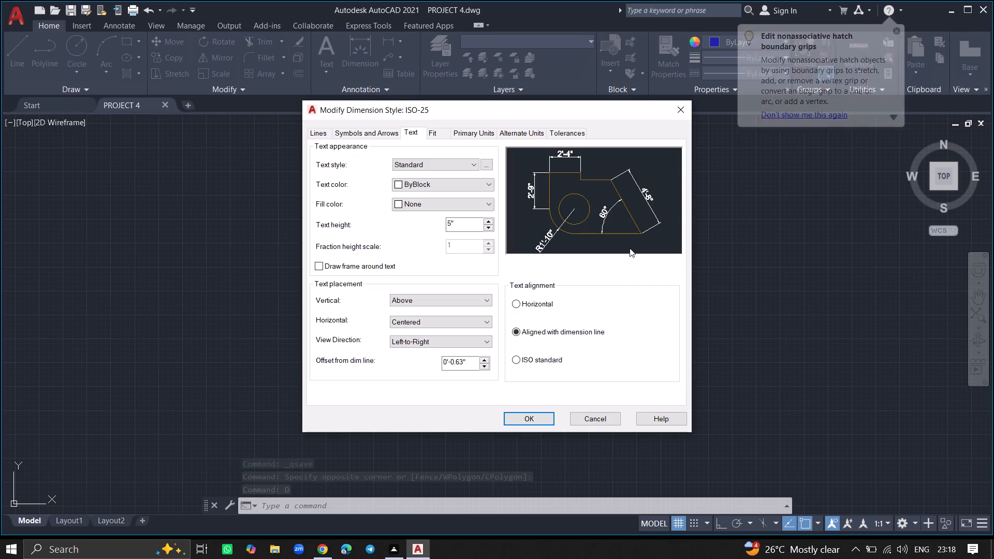
click(539, 415)
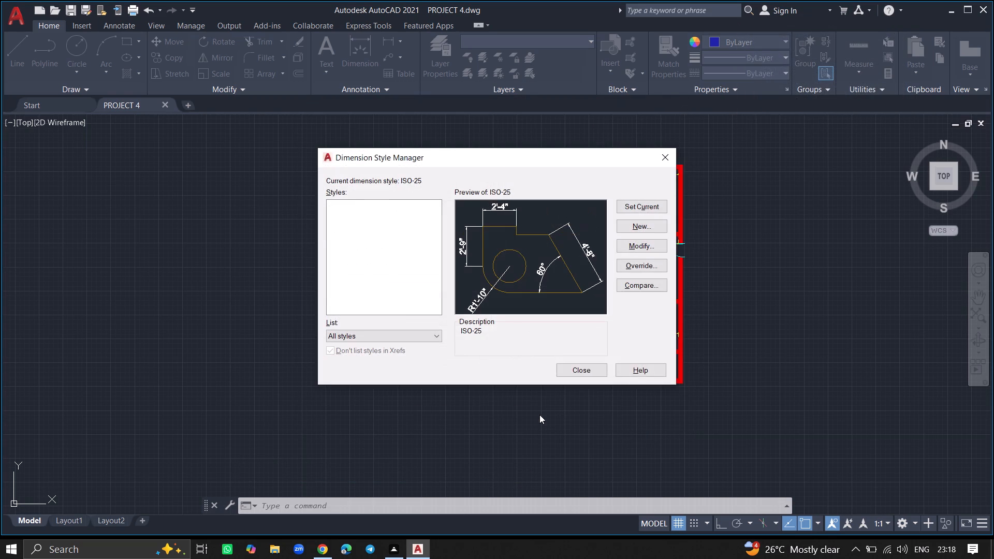
click(584, 373)
Save the PROJECT 4 drawing again.
key(ctrl+s)
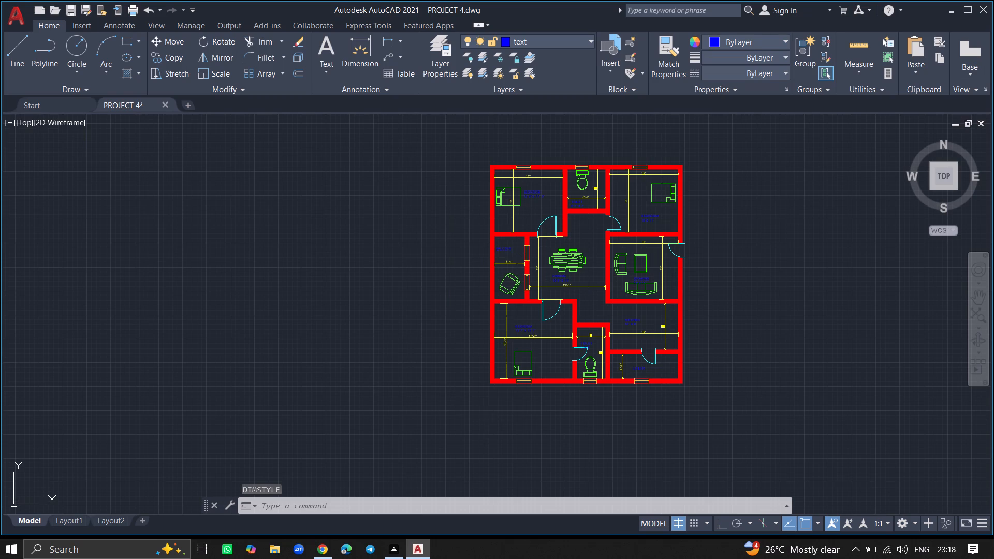
key(ctrl+s)
key(ctrl+s)
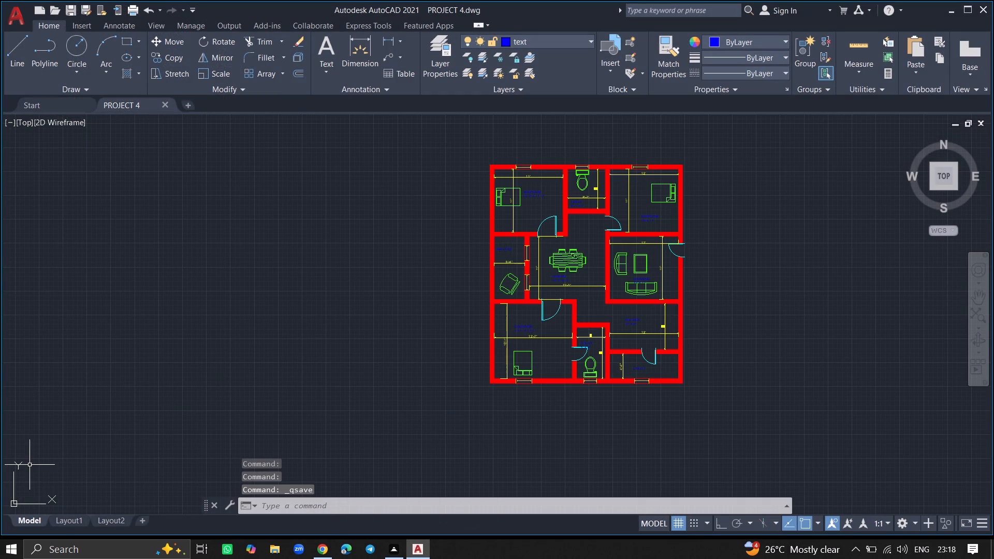
Switch to Layout1 and delete its default viewport, leaving an empty sheet.
click(64, 525)
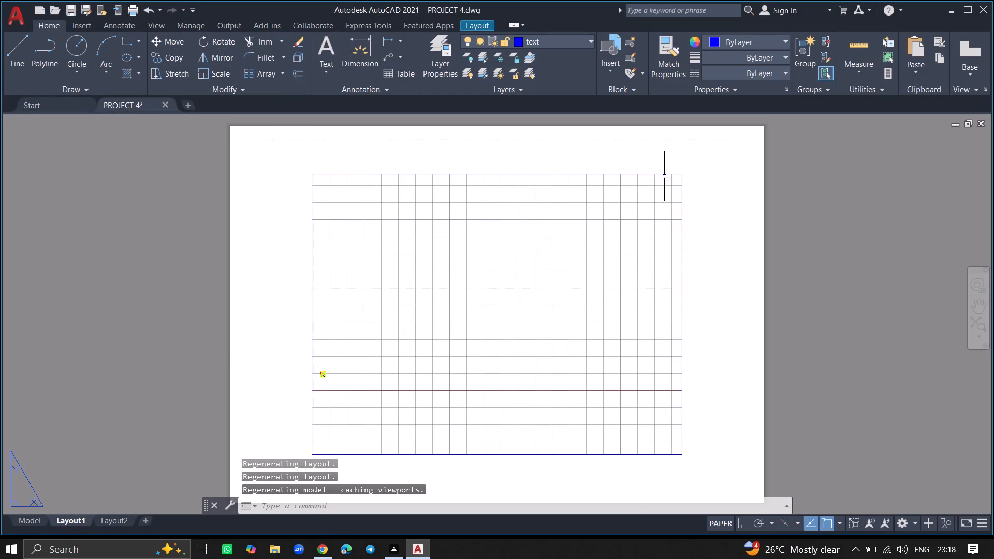
click(719, 157)
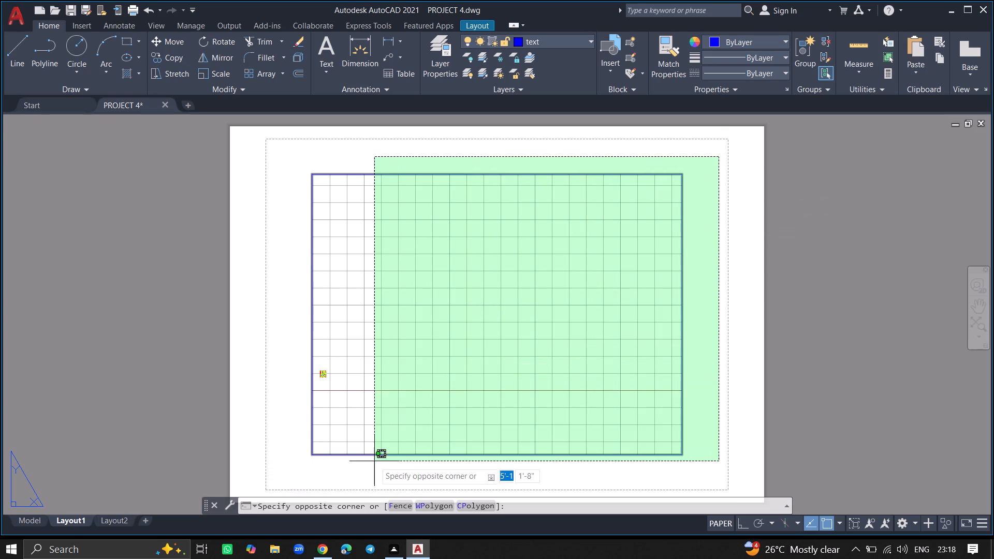
click(259, 481)
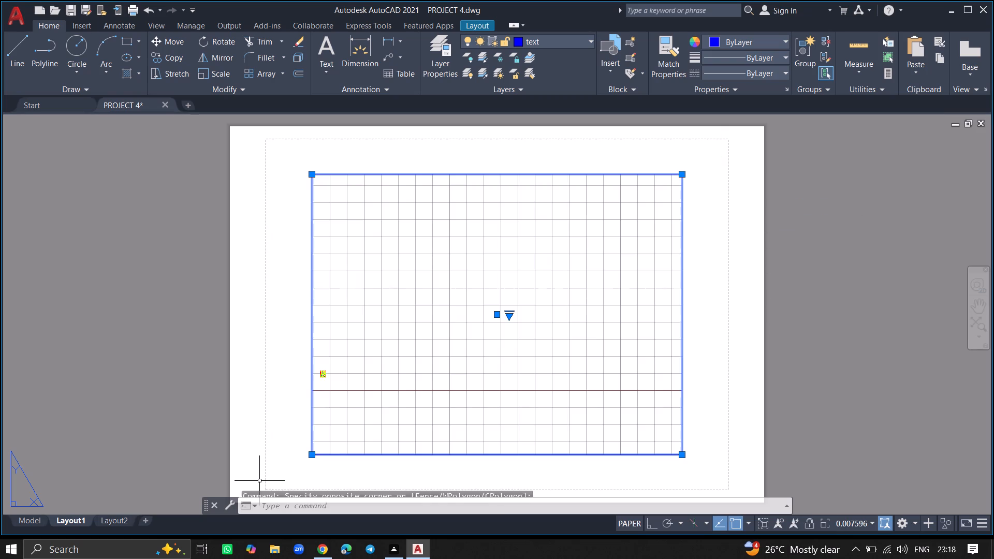
key(Delete)
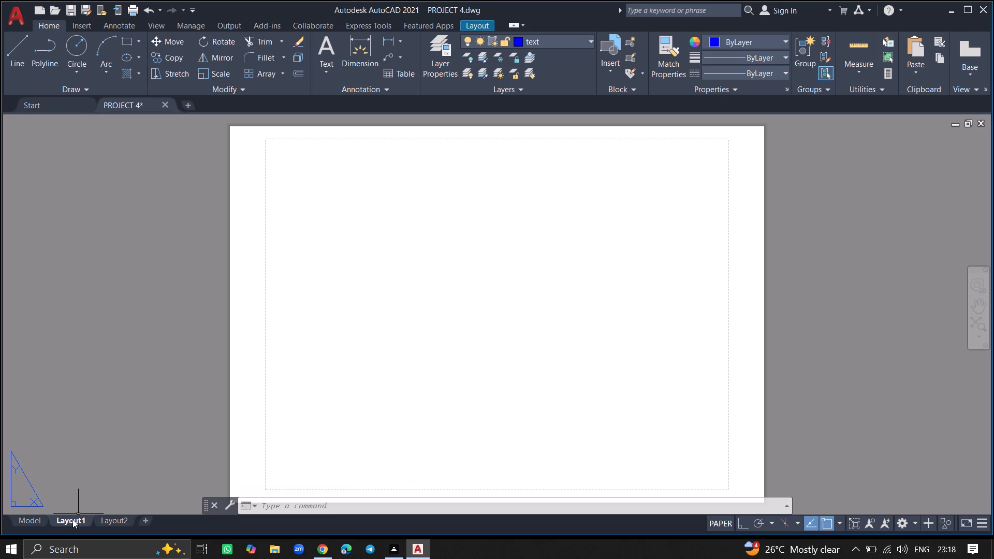
Modify Layout1's page setup to use the DWG To PDF.pc3 plotter.
right_click(72, 519)
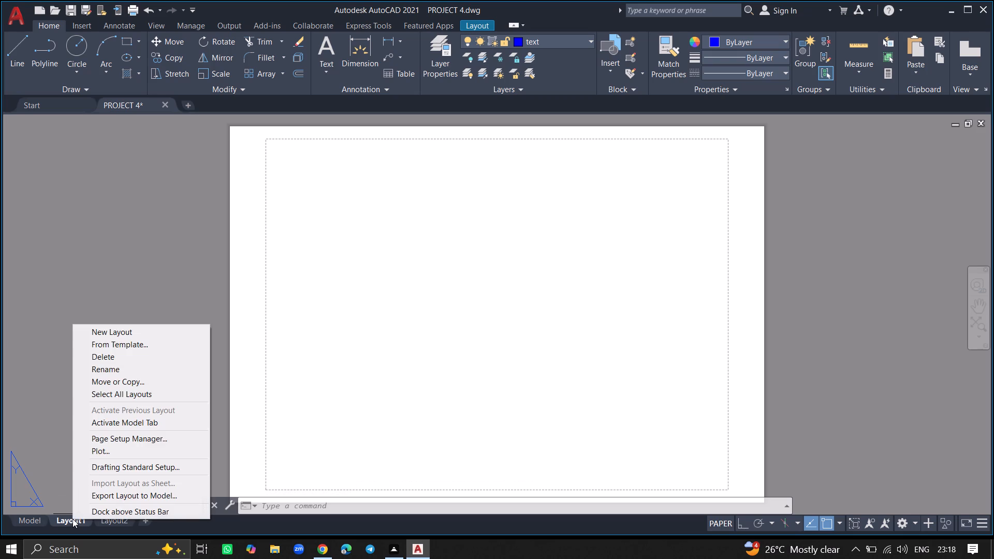
click(97, 440)
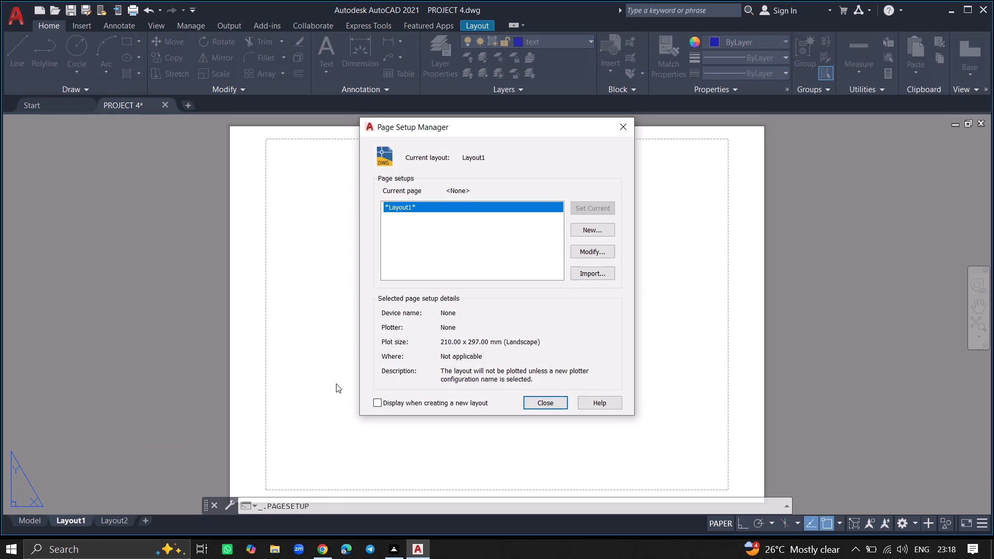
click(583, 252)
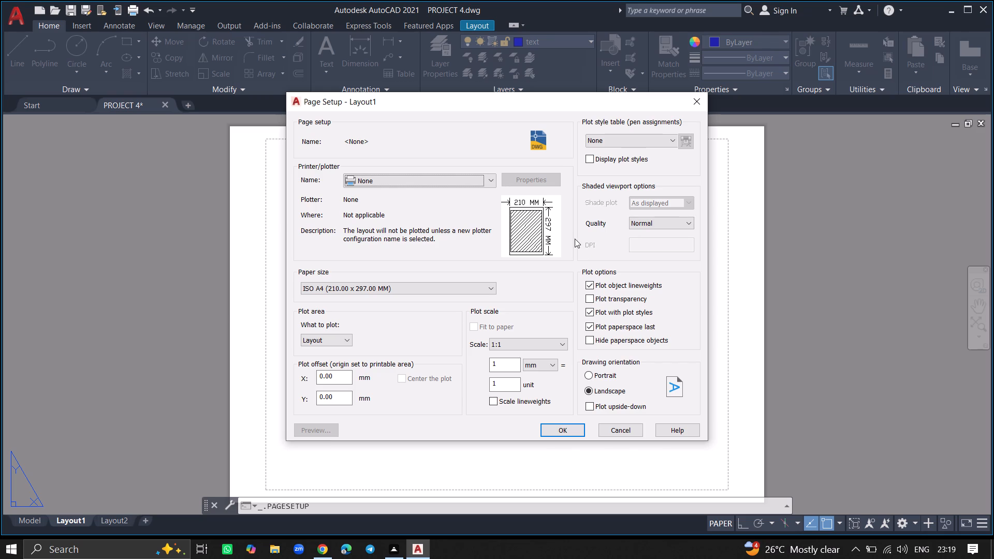
click(476, 180)
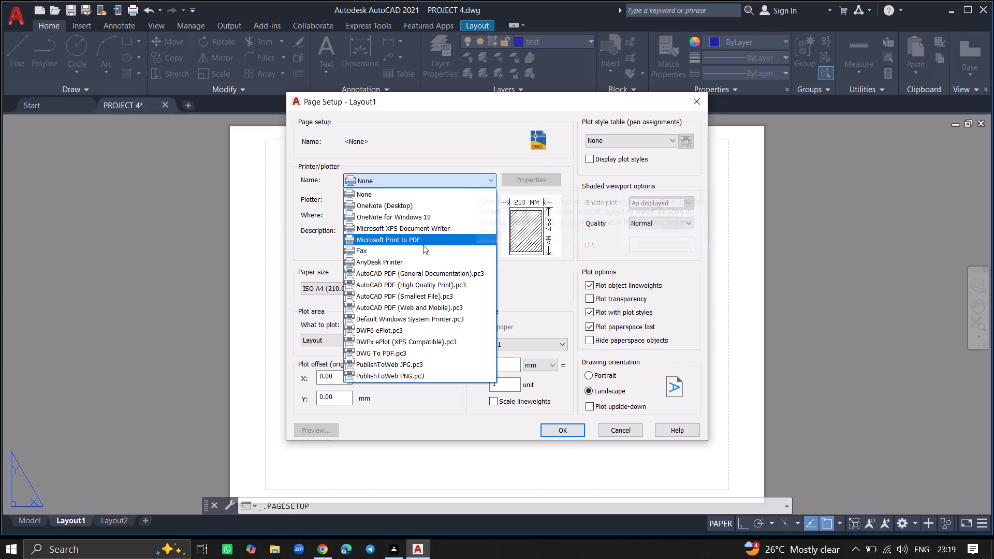
click(403, 350)
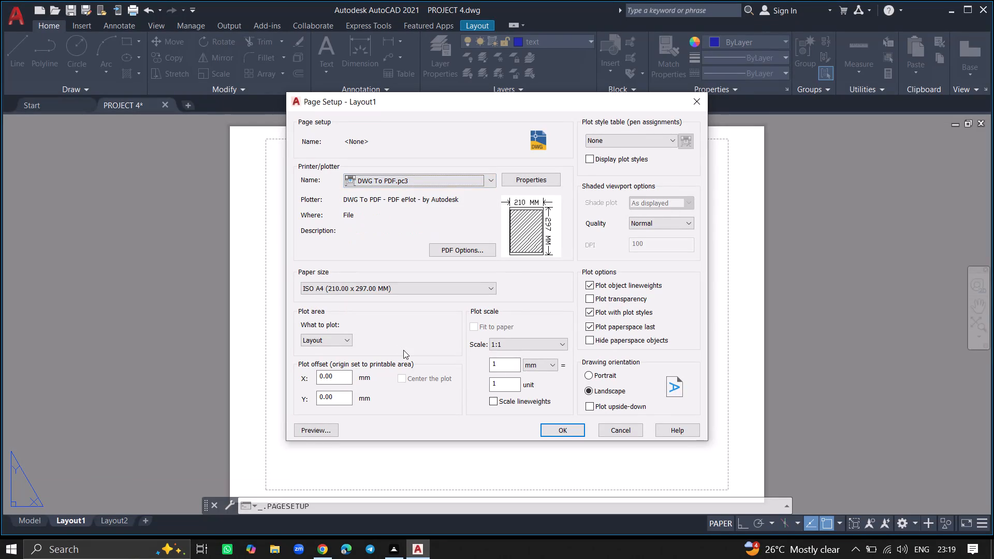
click(549, 429)
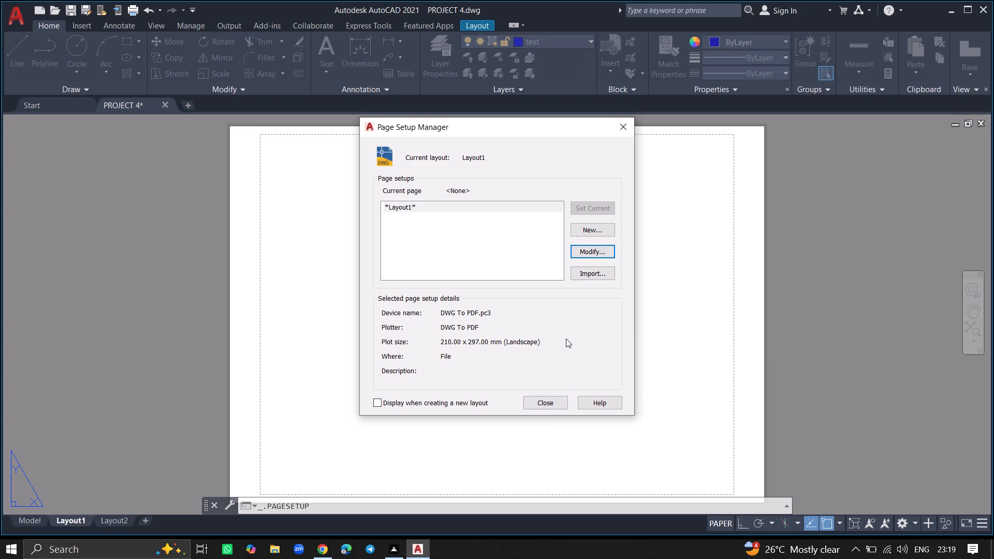
click(539, 402)
Create a rectangular viewport (MVIEW) spanning nearly the whole Layout1 sheet, activate its model space and turn its grid off.
text(MVIEW)
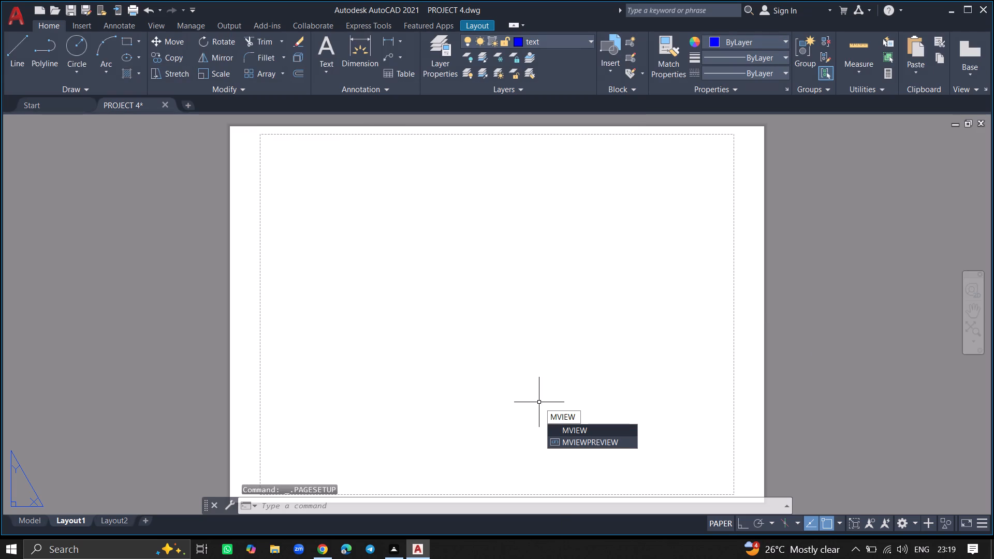
click(564, 428)
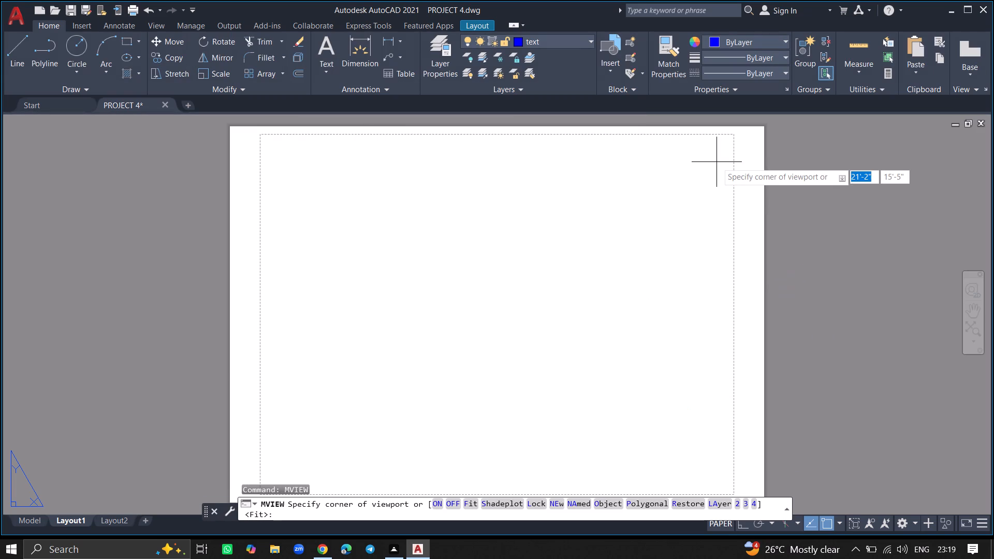
click(725, 138)
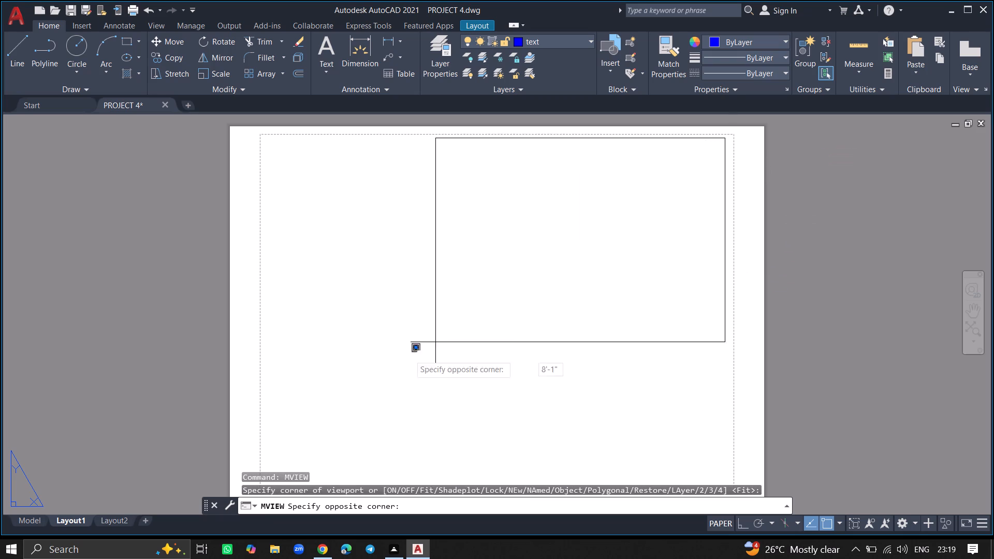
click(238, 479)
double_click(271, 418)
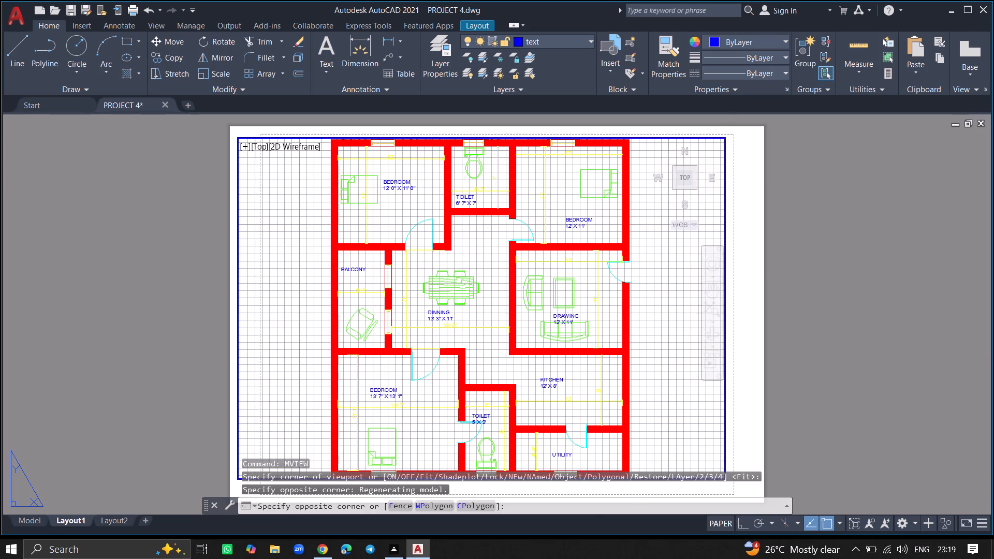
key(F7)
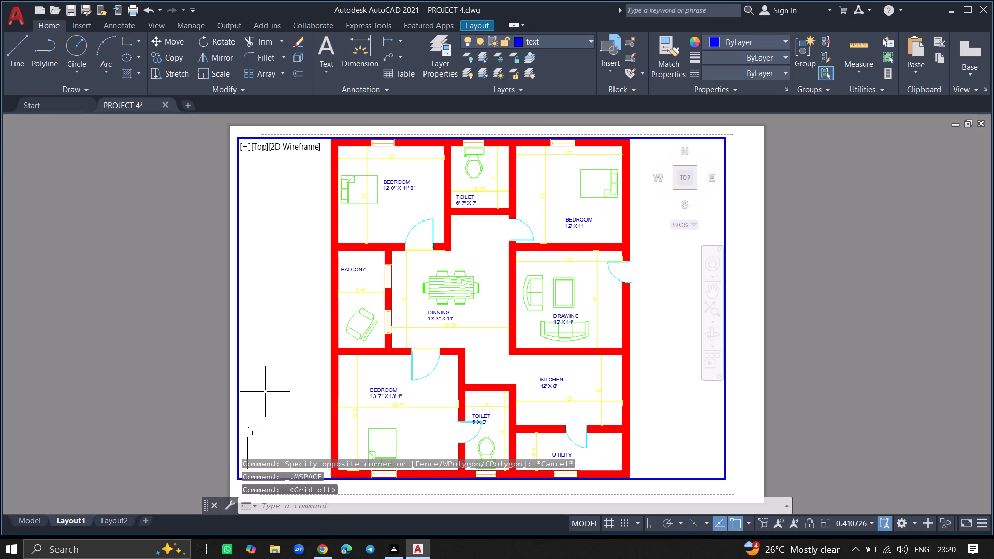
Plot Layout1 to PDF on the Desktop as PROJECT 4-Layout1.pdf and return from the opened PDF to the drawing.
key(ctrl+p)
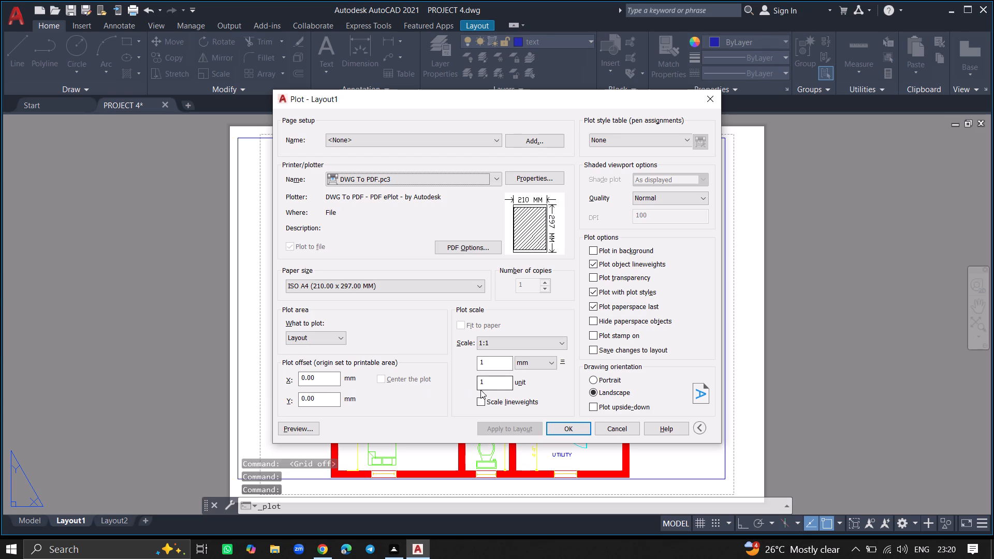
click(556, 431)
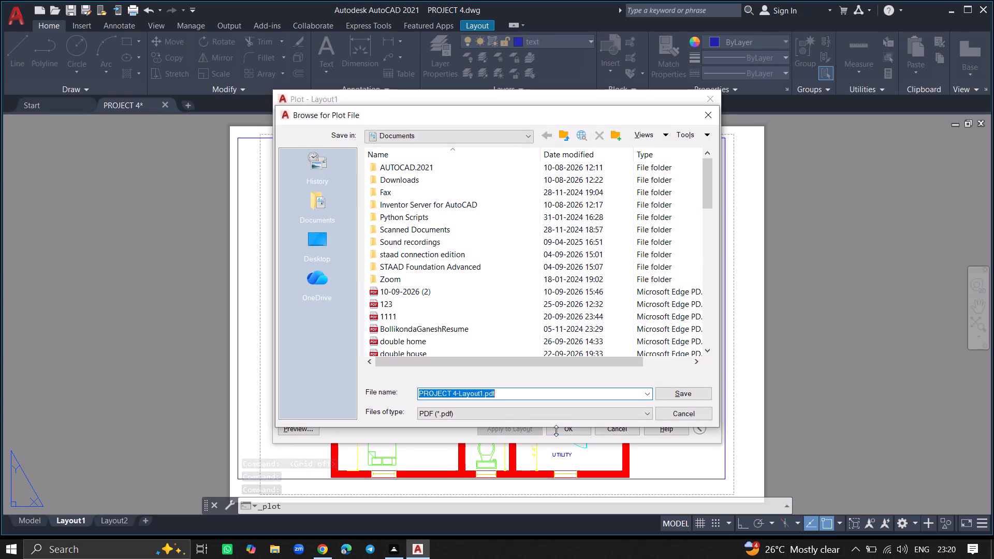
click(325, 234)
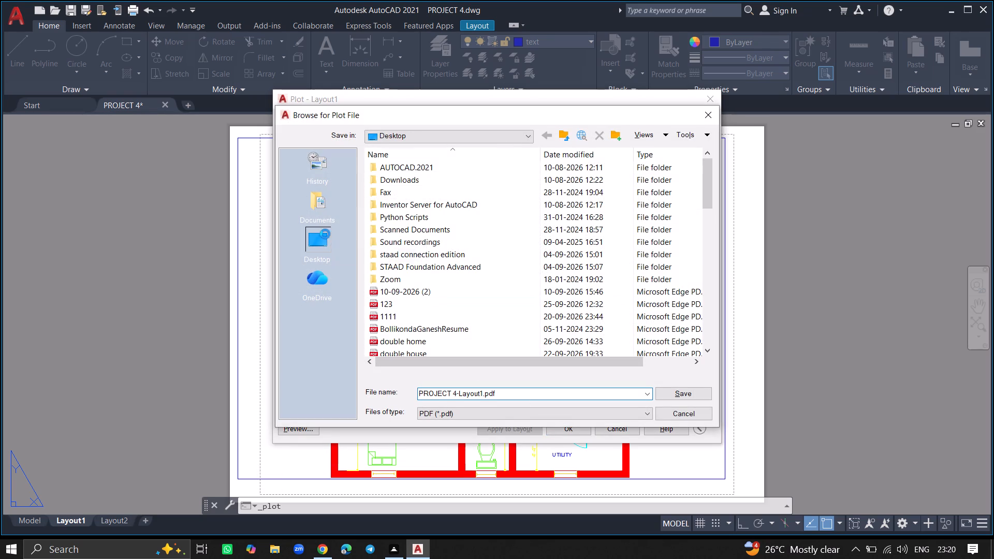
click(685, 397)
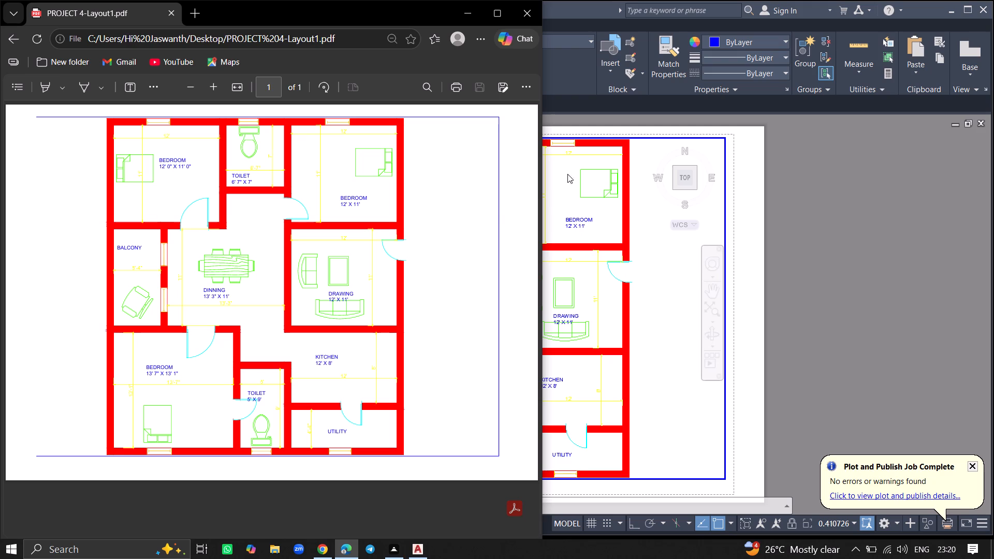
click(470, 10)
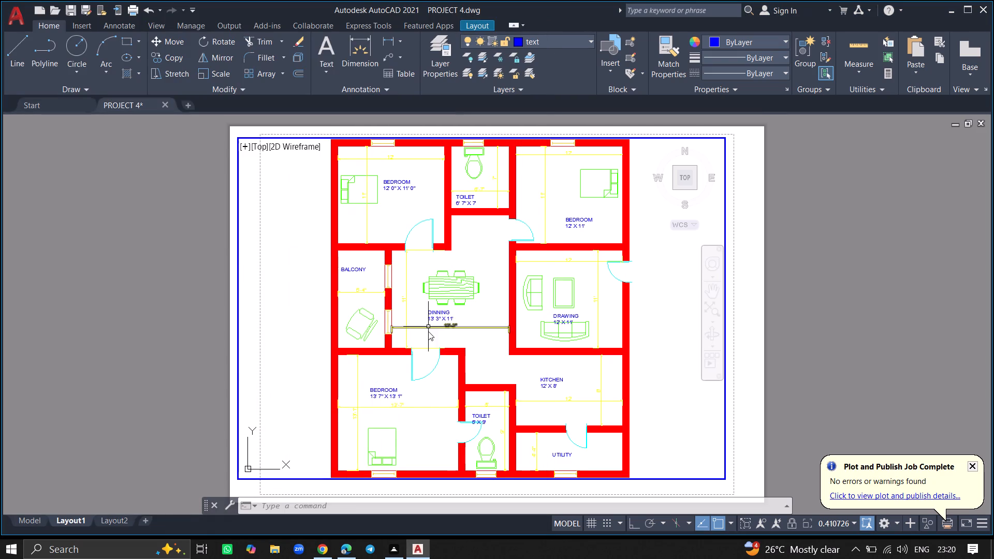